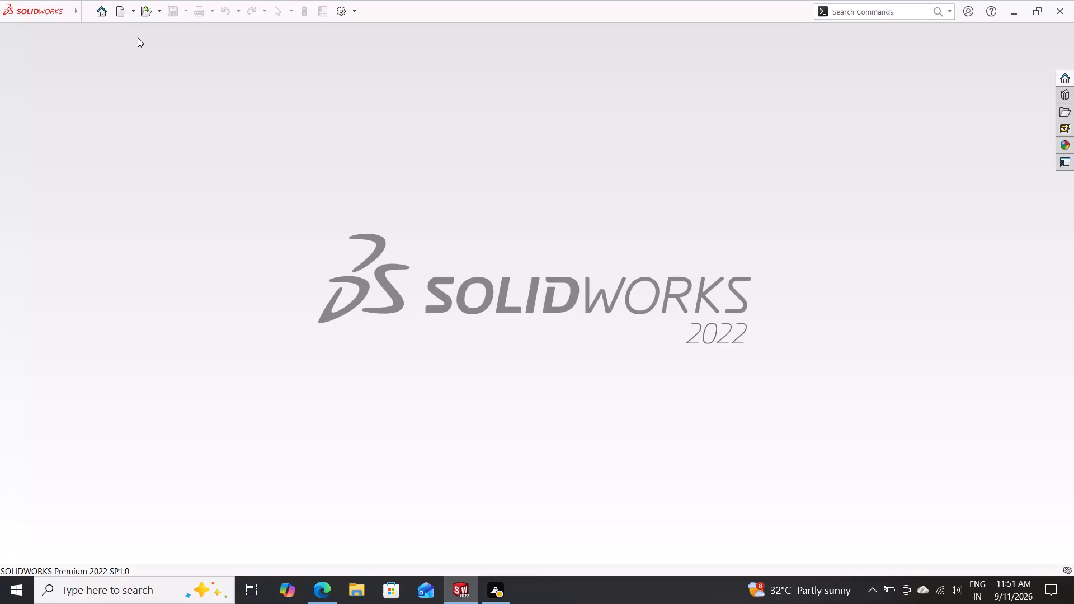
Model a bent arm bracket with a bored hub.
Create a new part document.
click(120, 16)
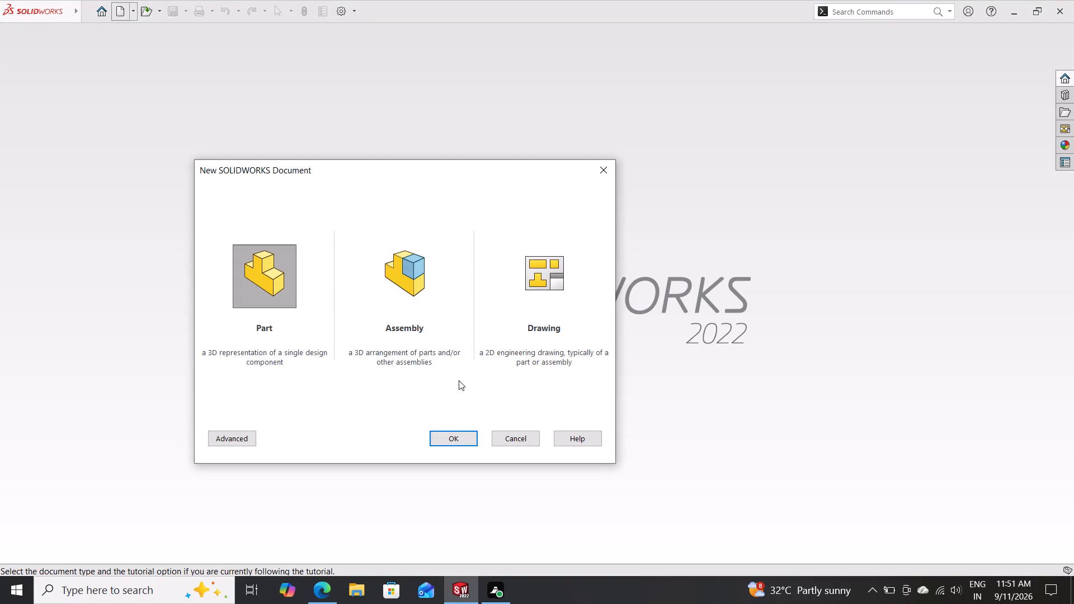
click(469, 437)
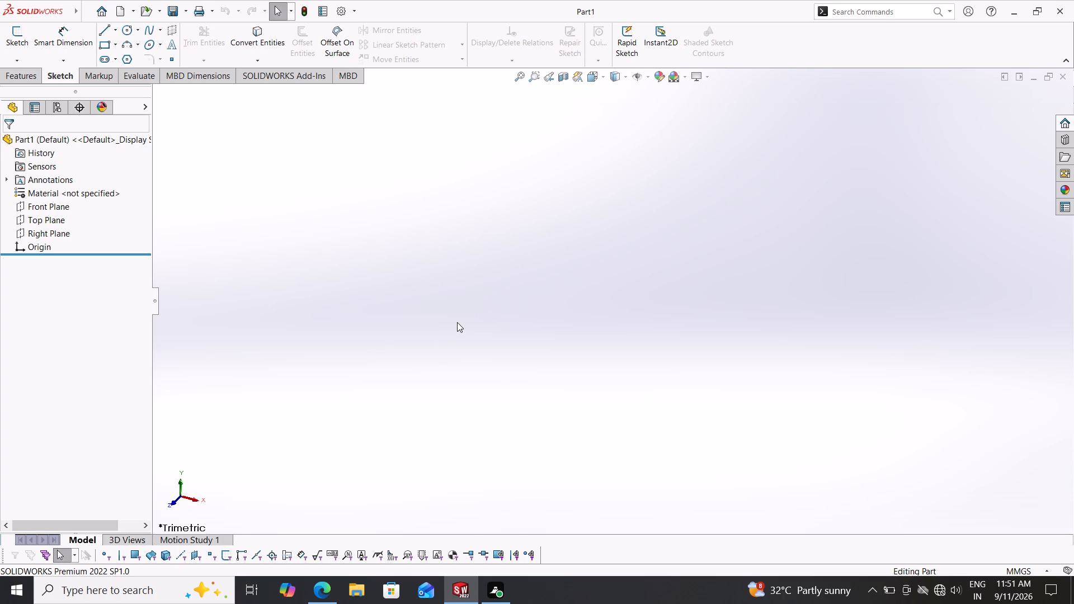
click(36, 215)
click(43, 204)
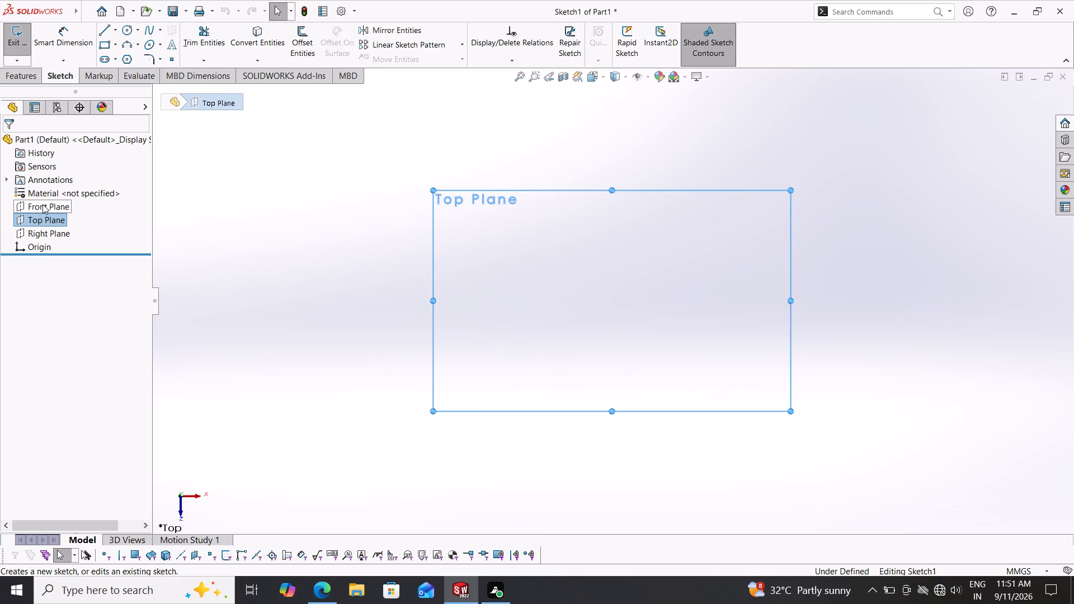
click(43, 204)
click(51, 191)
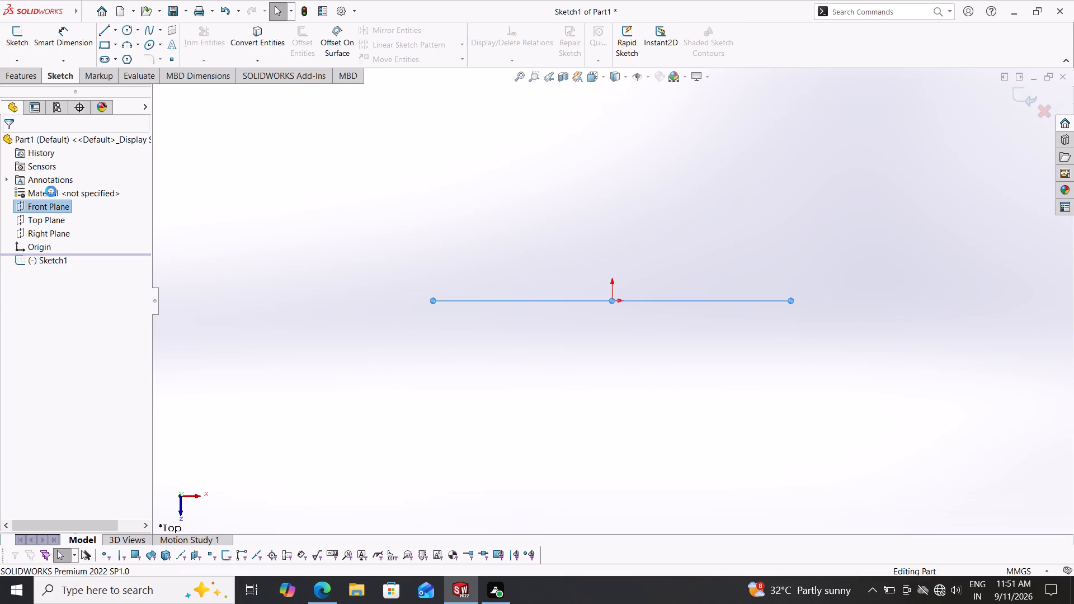
On the Front Plane, sketch two concentric circles centred on the origin with radii of about 55 mm and 84 mm.
click(55, 213)
click(39, 208)
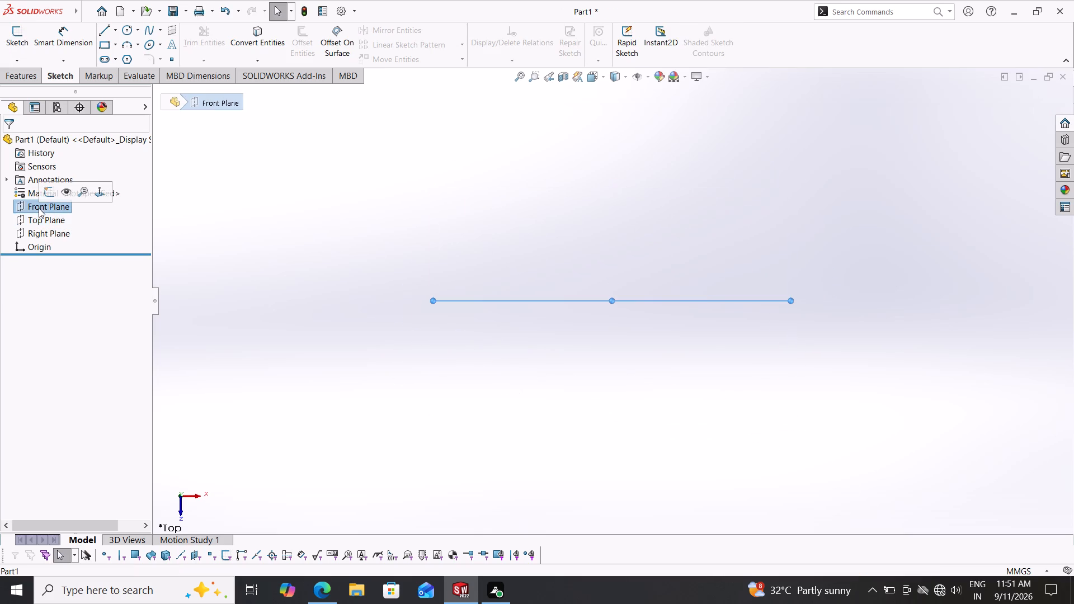
click(48, 191)
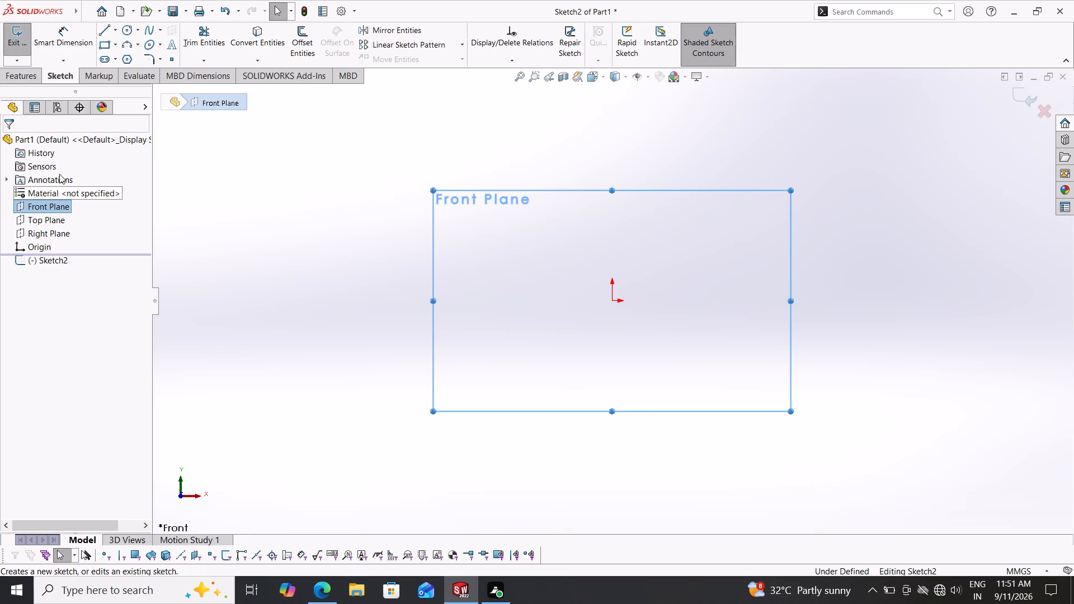
click(132, 29)
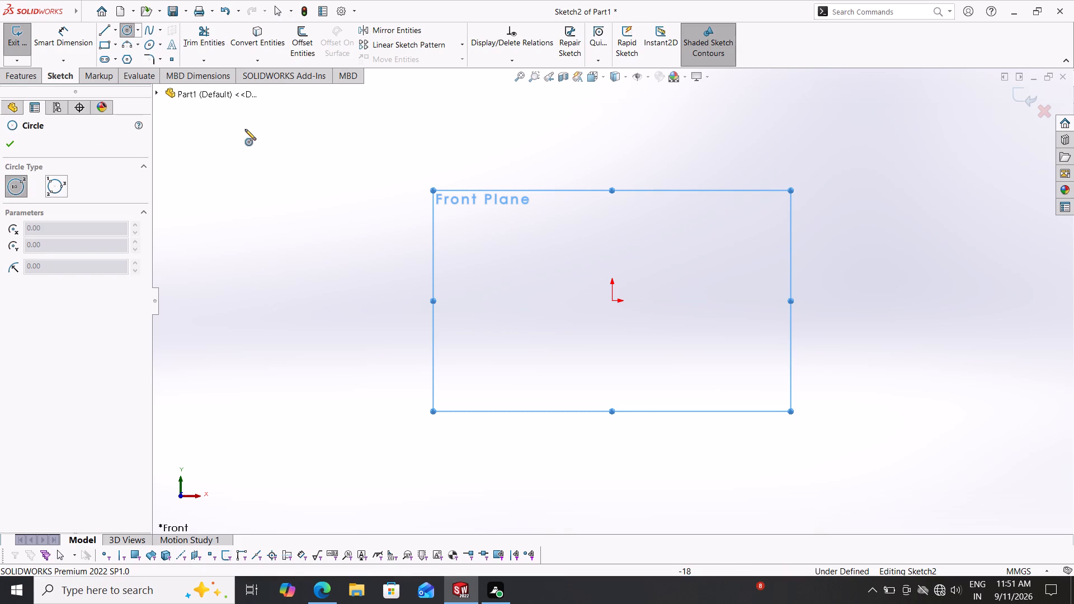
click(613, 301)
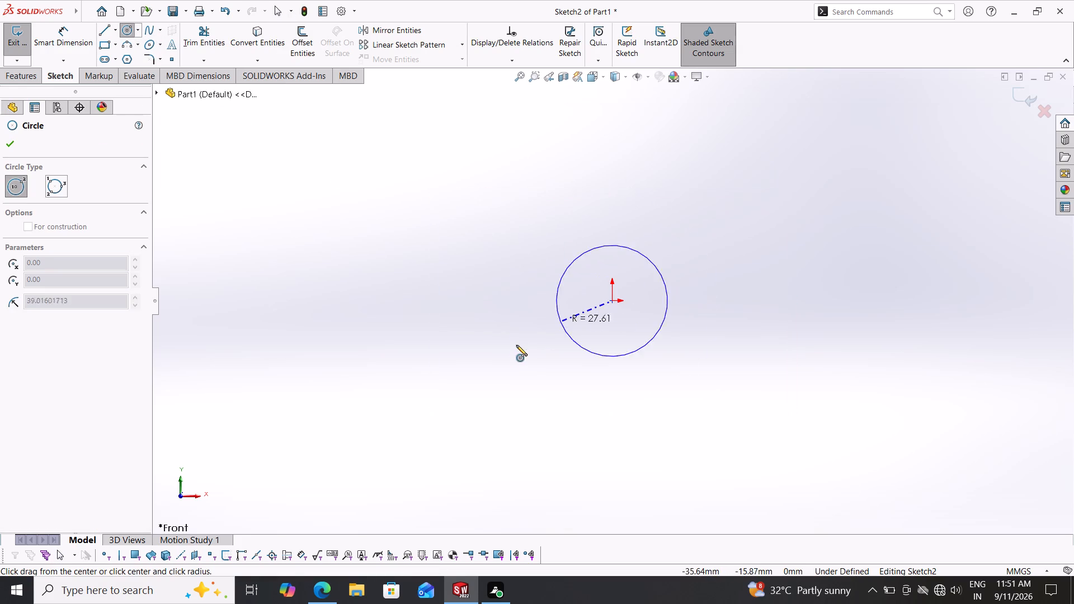
click(511, 347)
click(614, 304)
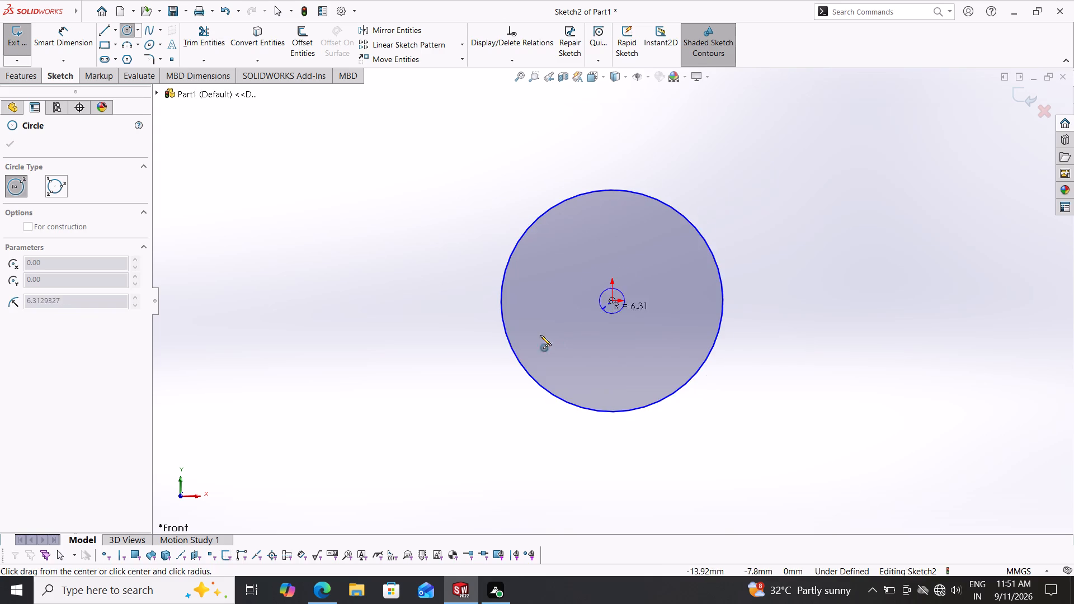
click(454, 360)
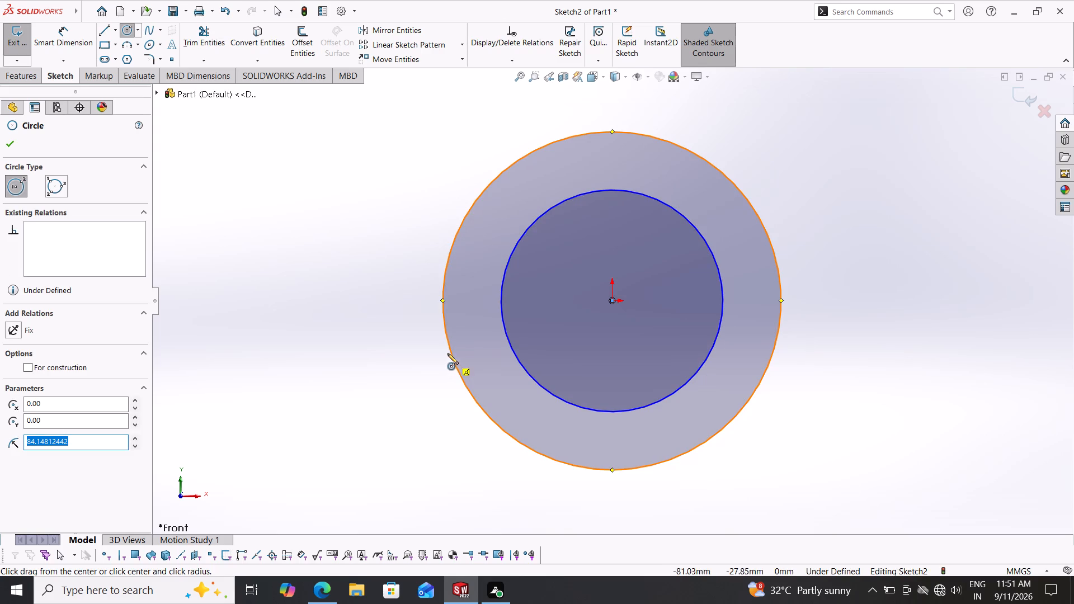
Dimension the inner circle to a 25 mm diameter and the outer circle to a 50 mm diameter.
click(80, 44)
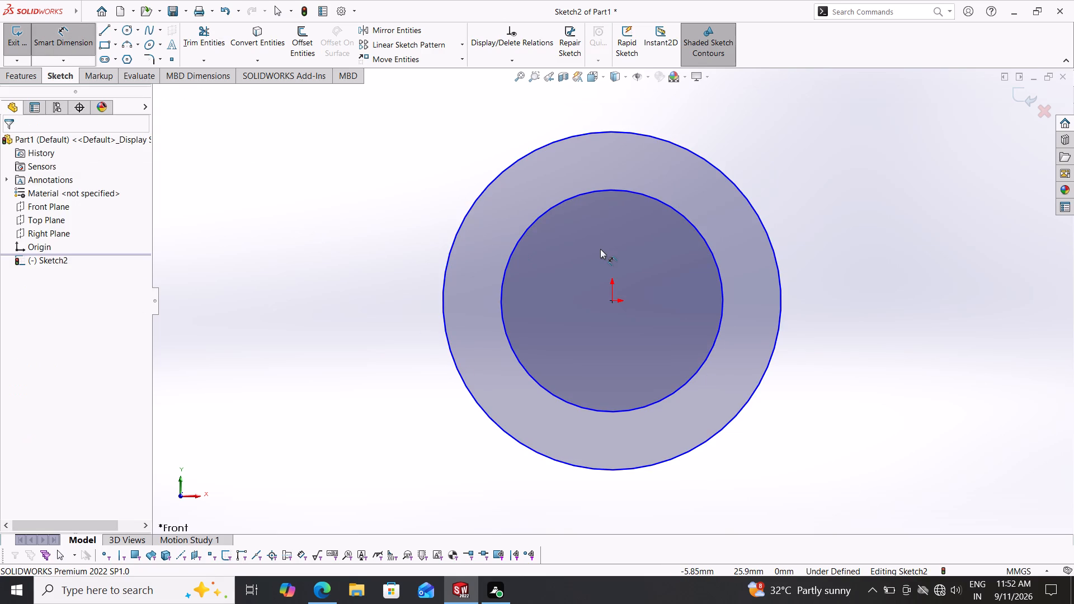
click(726, 313)
click(864, 321)
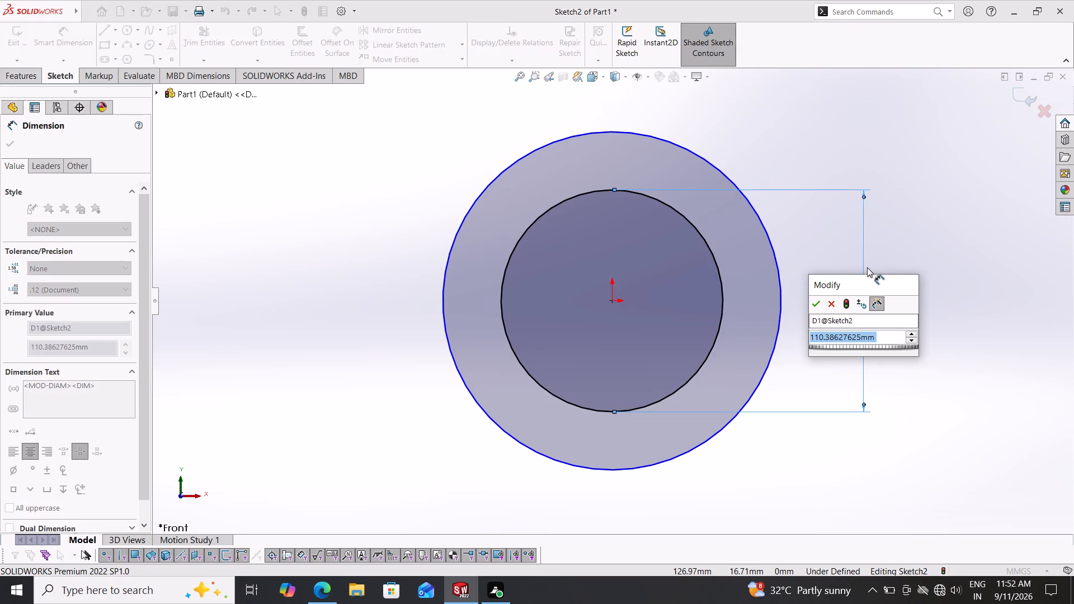
text(25)
key(Return)
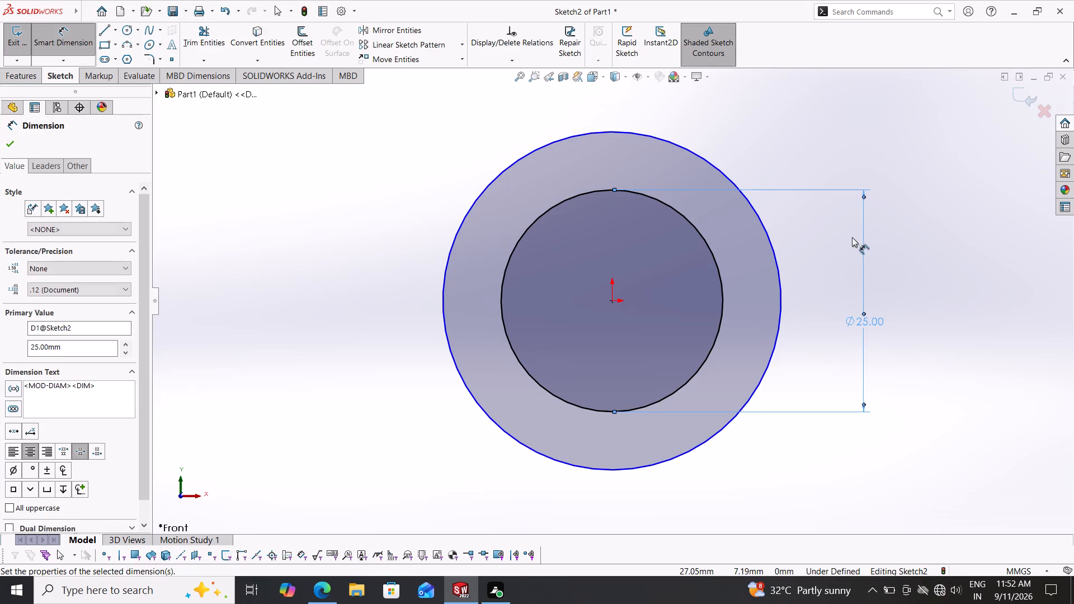
click(781, 292)
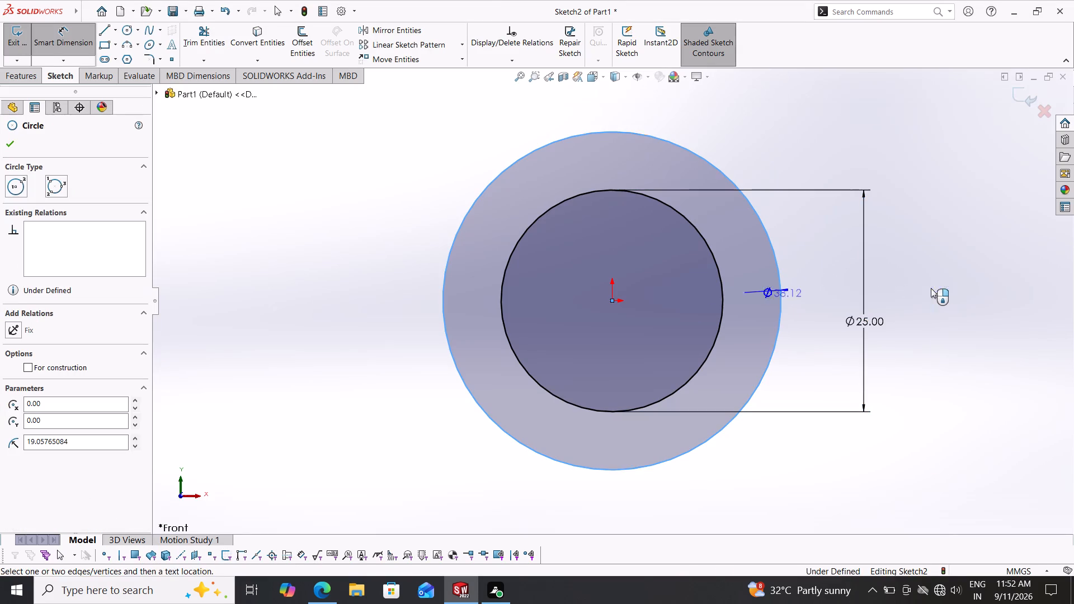
click(935, 288)
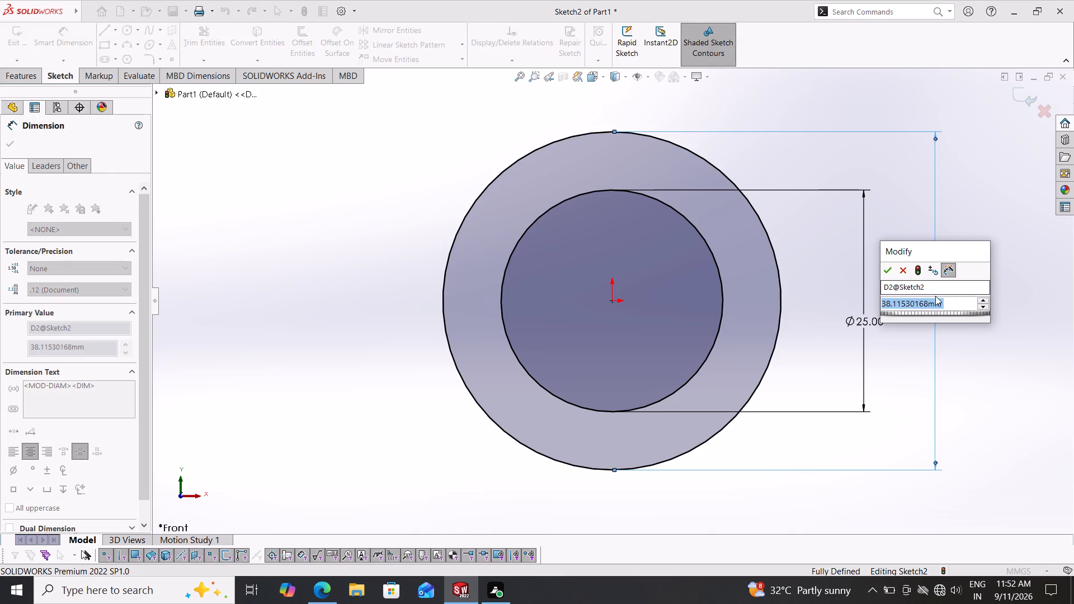
text(50)
key(Return)
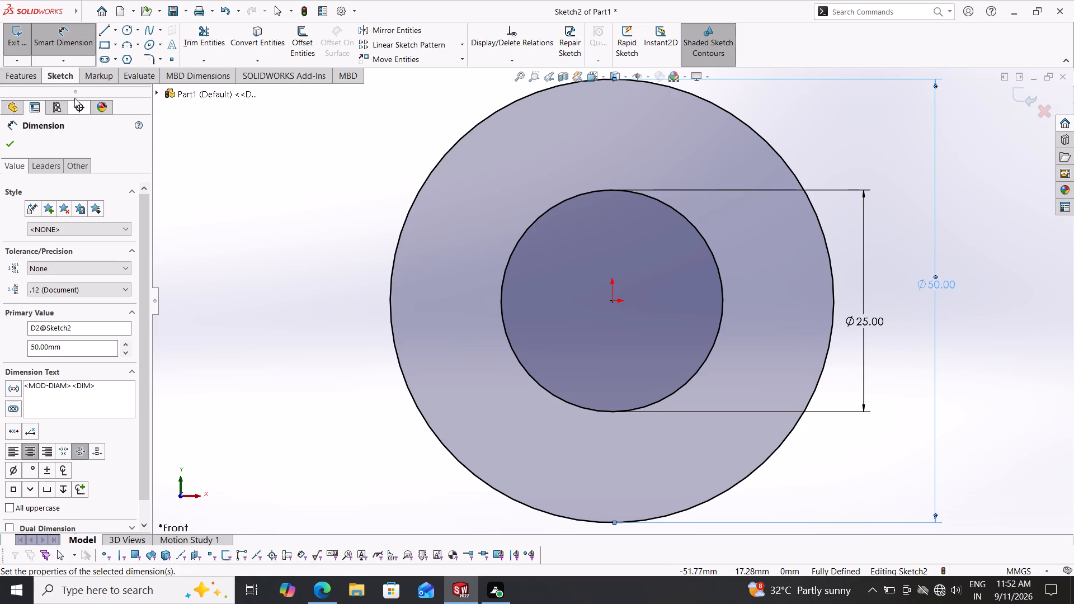
Extrude the ring profile as a boss with the Mid Plane end condition and a depth of 20+15 mm.
click(32, 78)
click(51, 79)
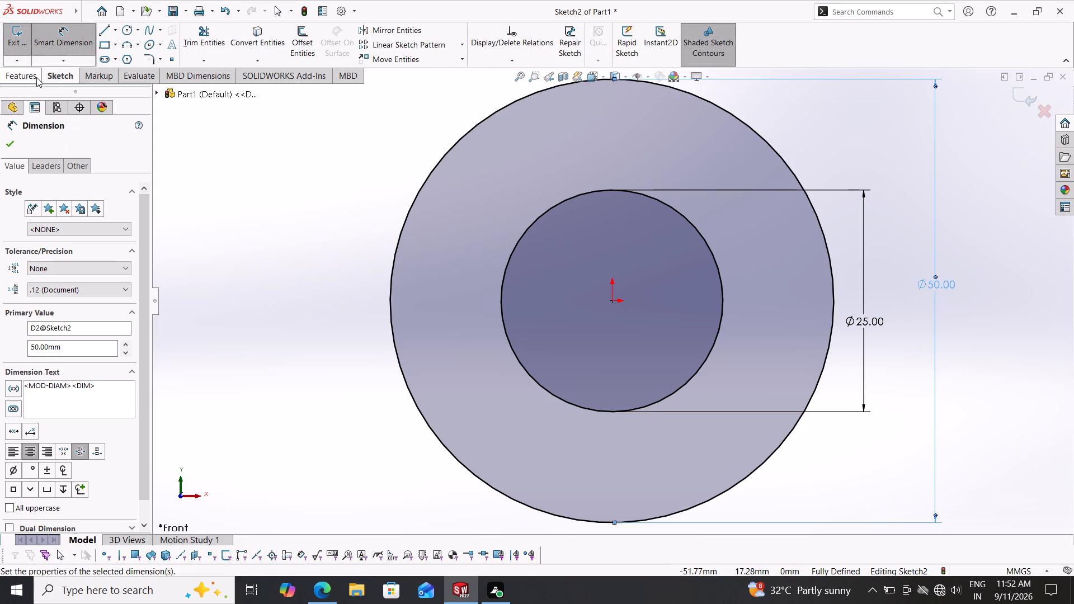
click(32, 76)
click(27, 48)
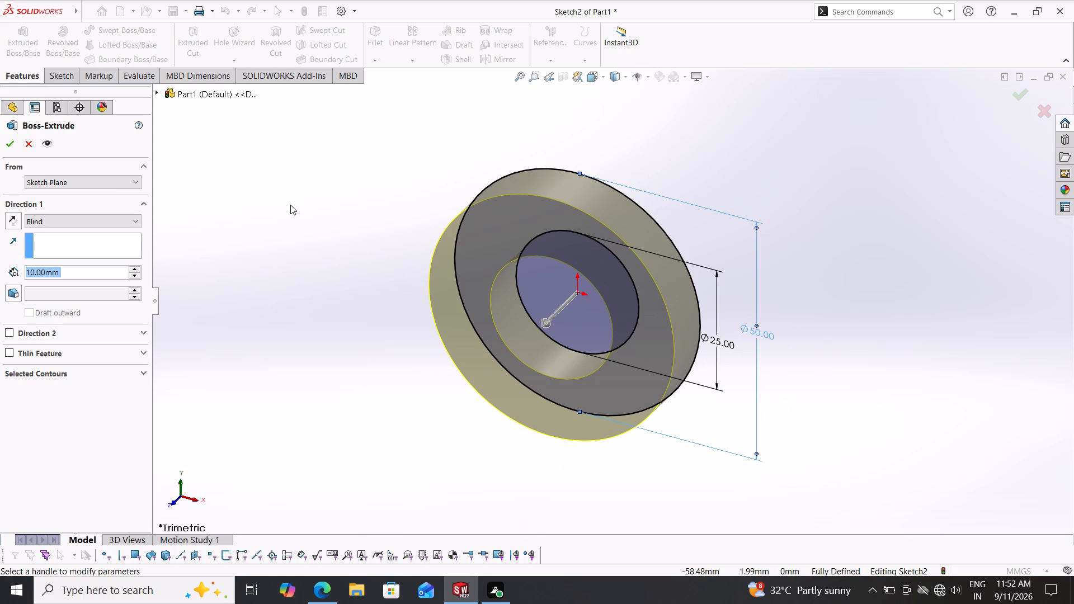
text(20+15)
key(Return)
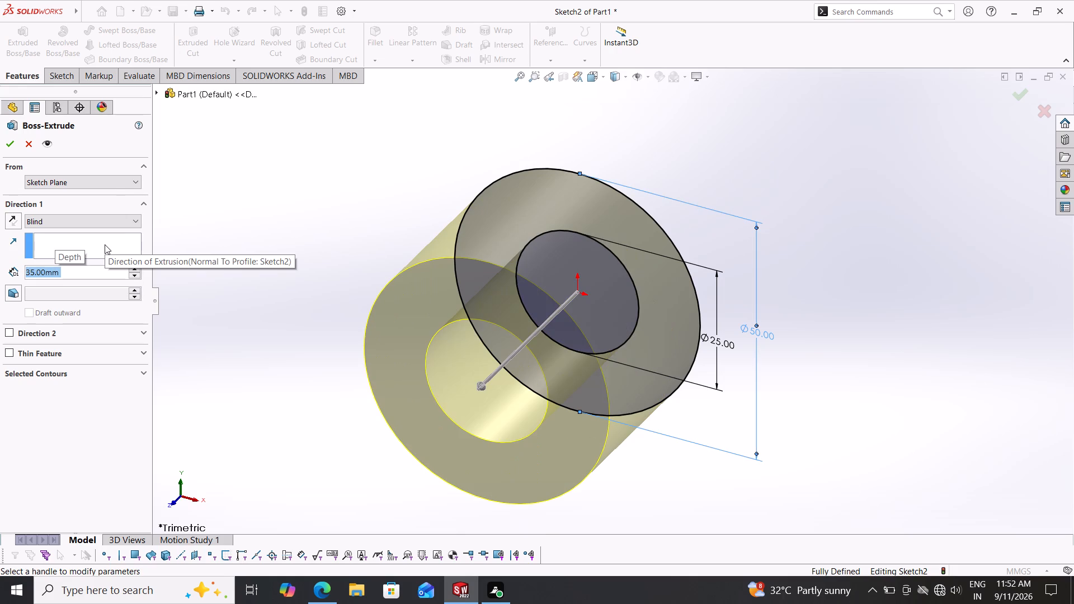
click(107, 181)
click(126, 176)
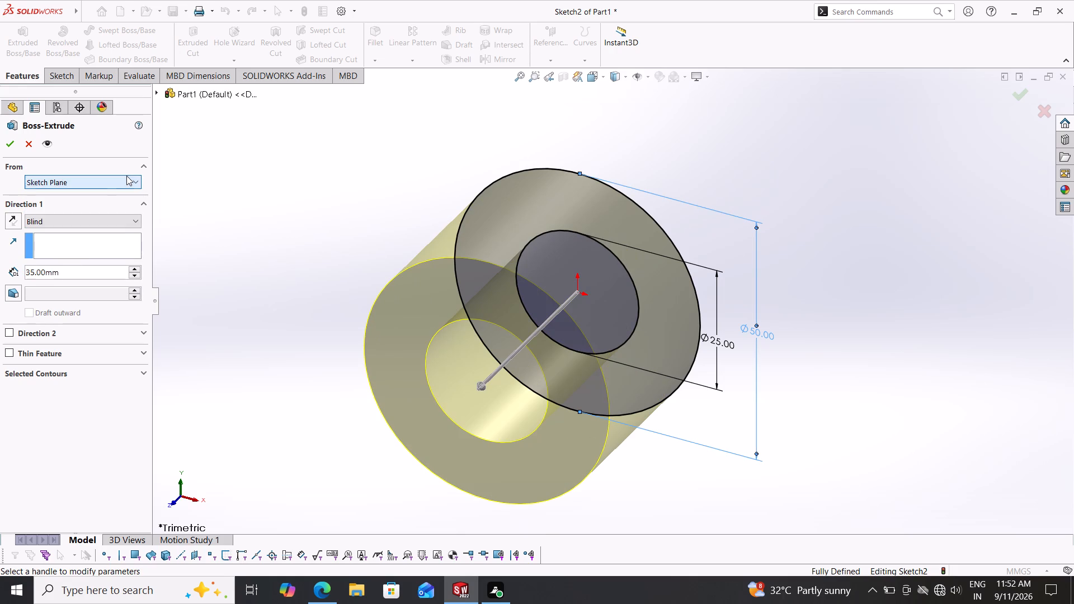
click(59, 223)
click(47, 280)
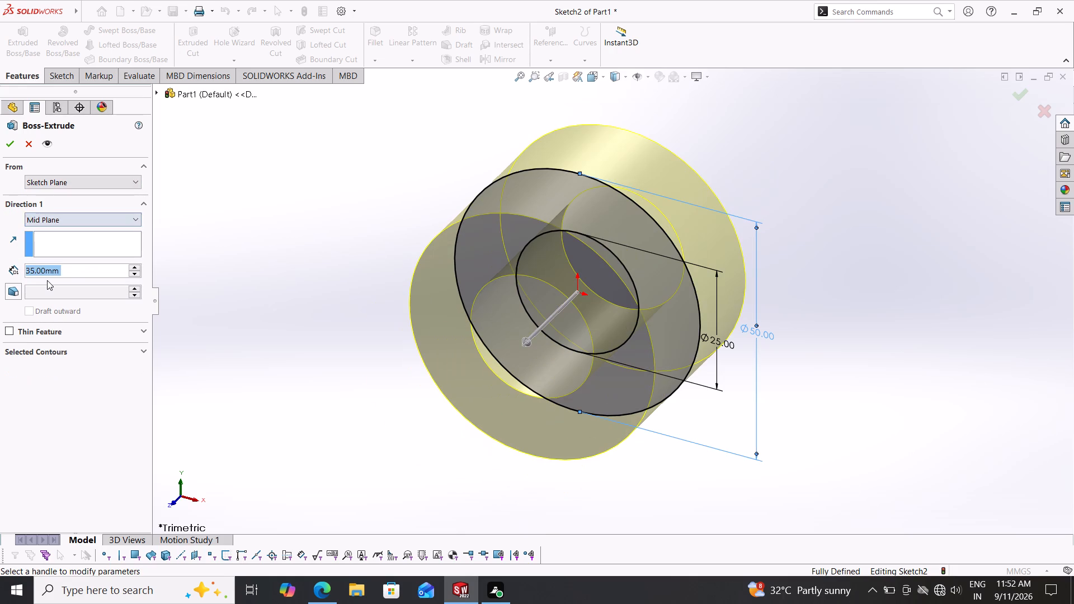
click(13, 144)
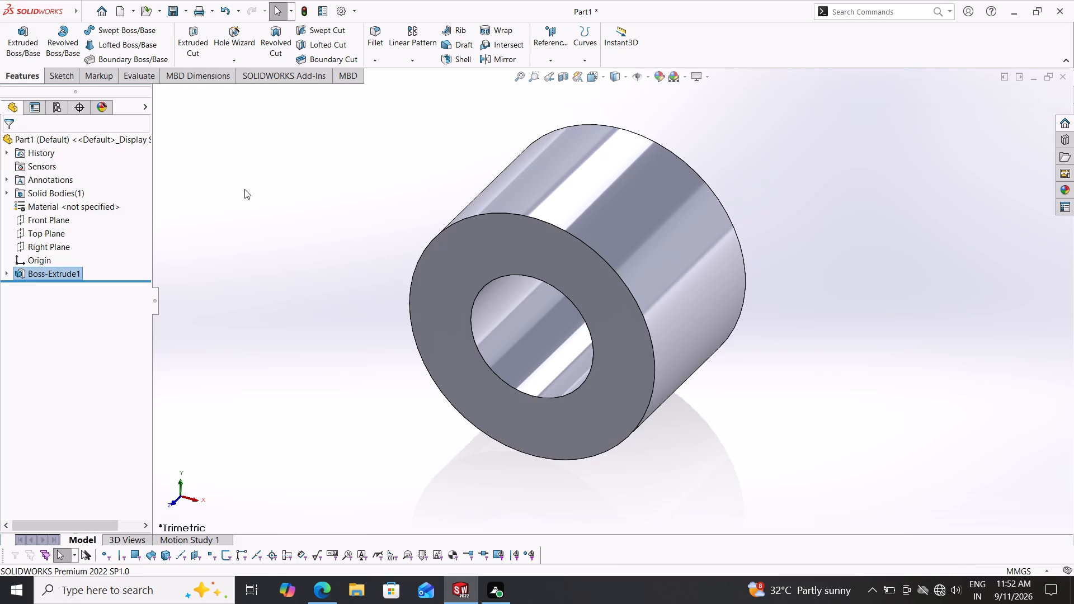
On the Top Plane, sketch a horizontal centerline about 42 mm long from the origin in the negative X direction.
middle_drag(397, 328, 433, 176)
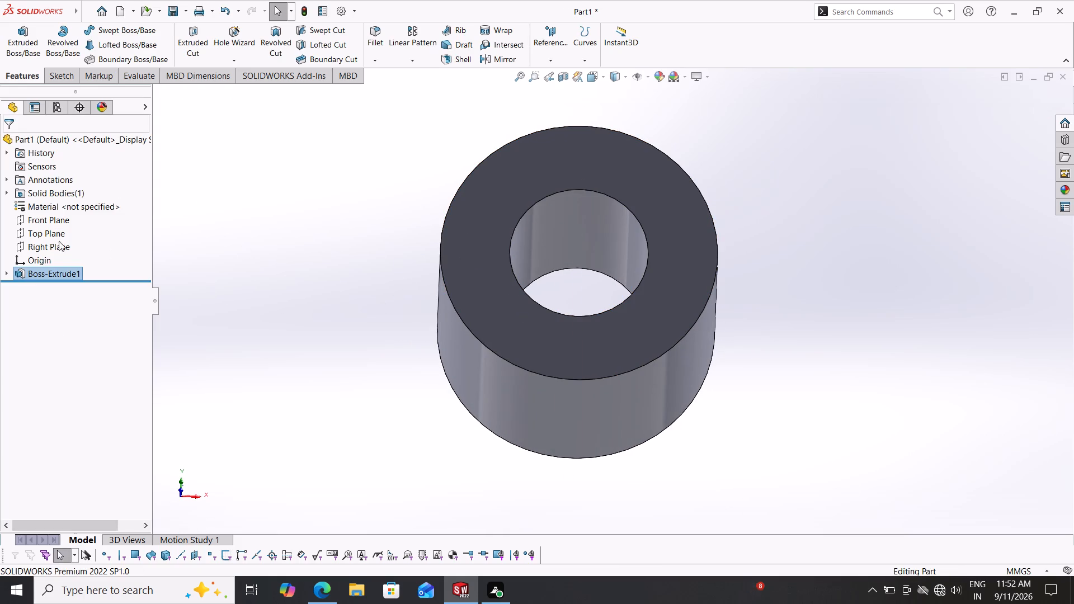
click(37, 233)
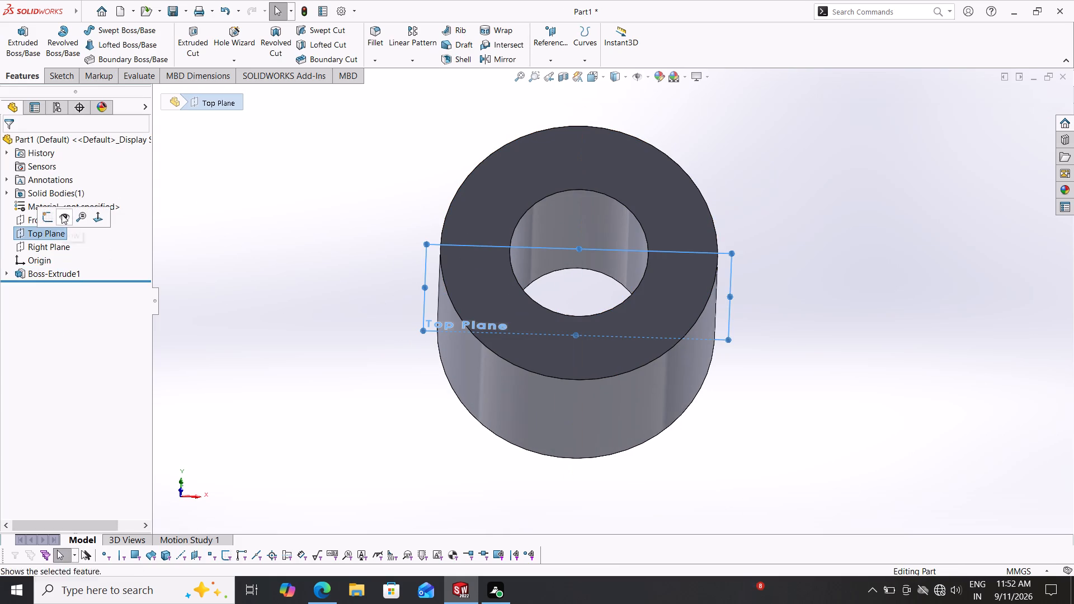
click(44, 214)
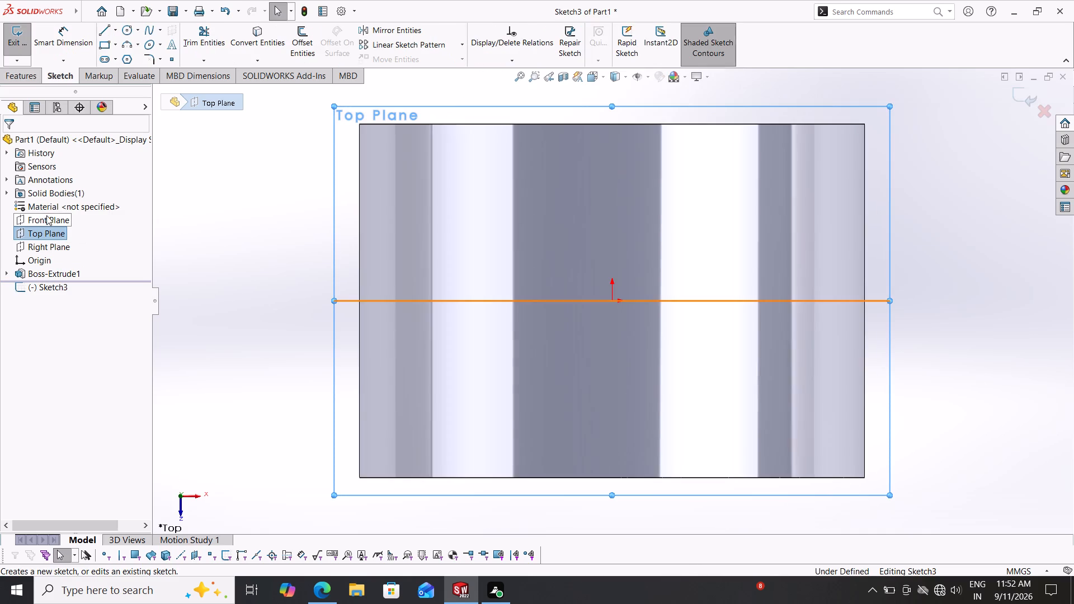
scroll(432, 284, up, 2)
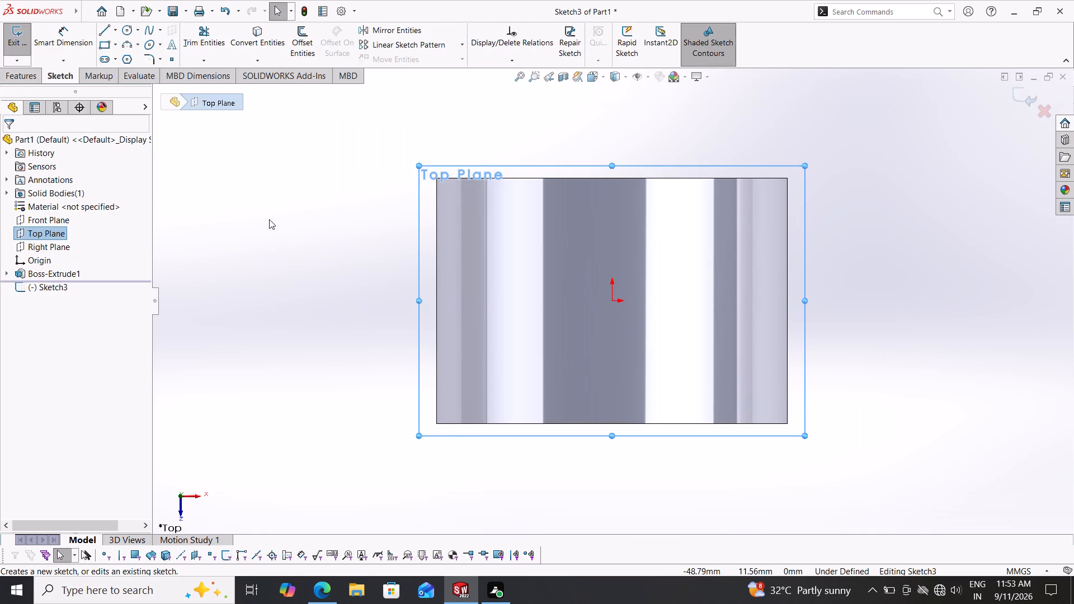
click(117, 31)
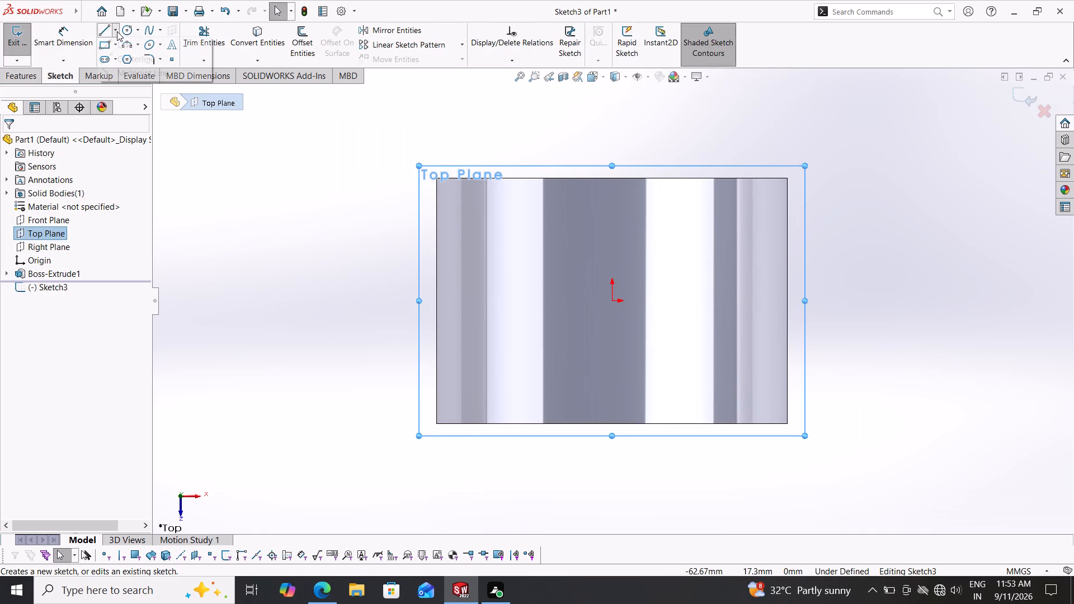
click(123, 60)
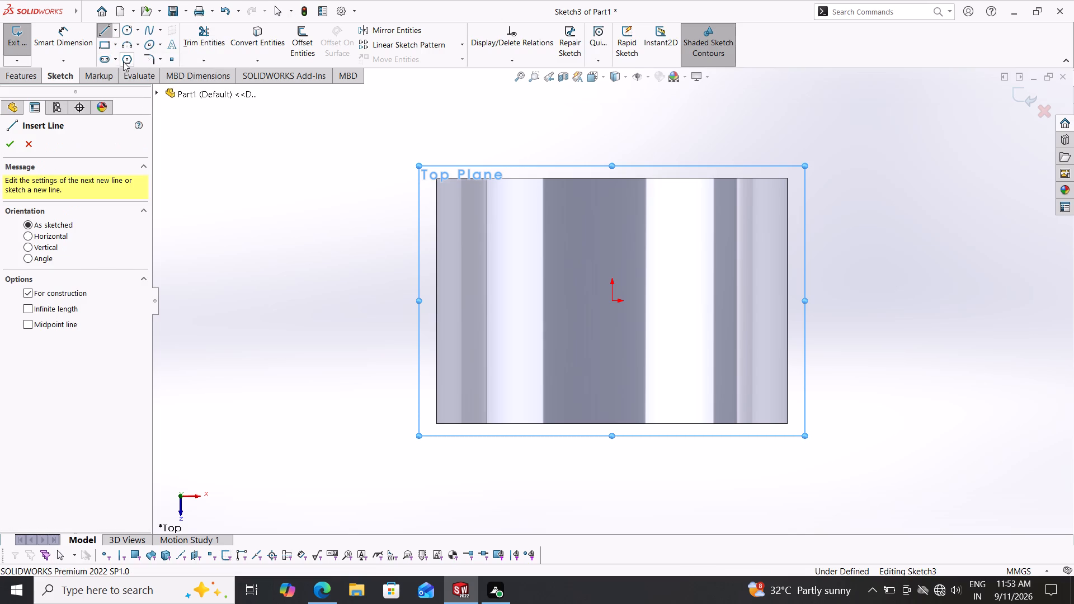
click(613, 299)
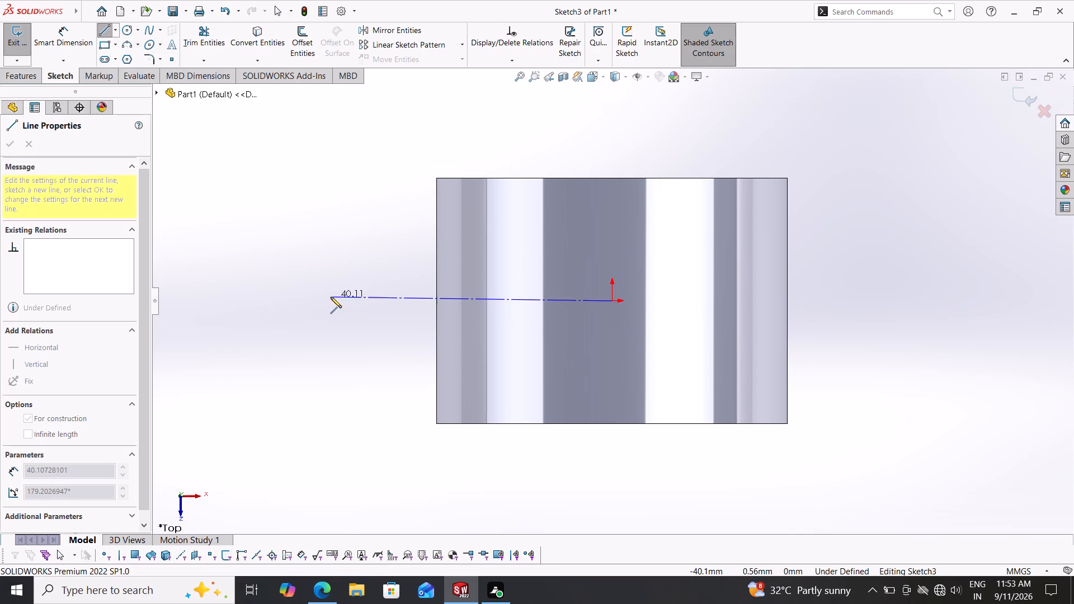
click(317, 301)
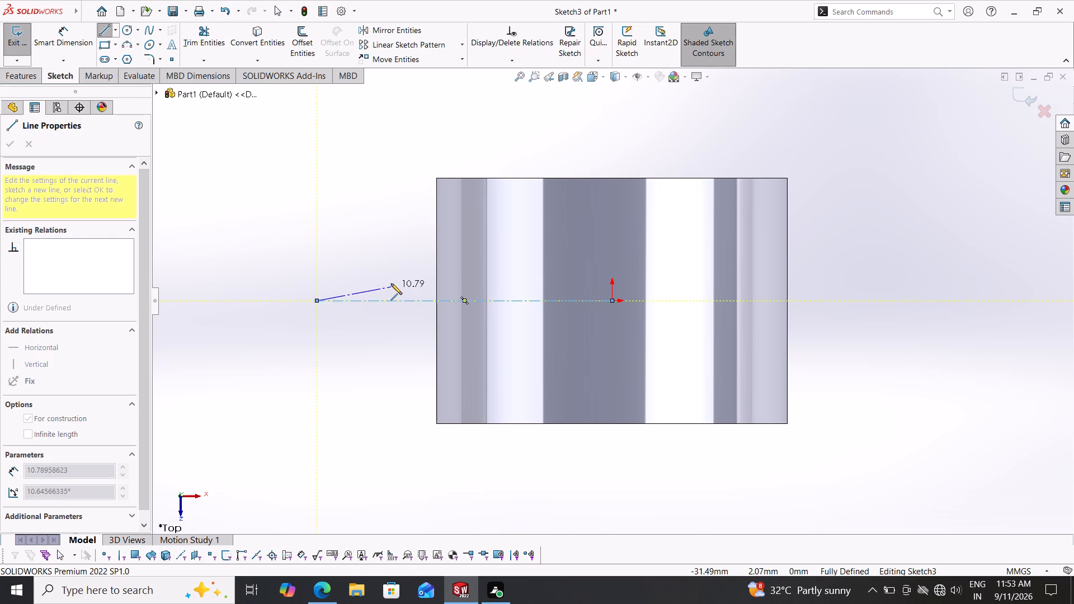
key(Escape)
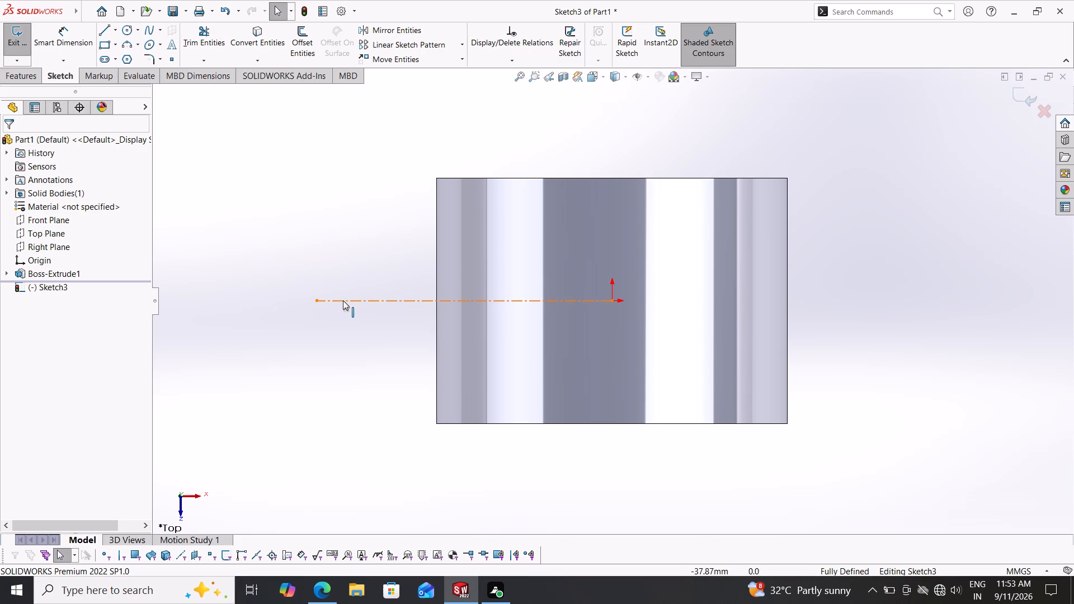
Sketch a horizontal solid line along the centerline, from the cylinder's outer edge outward past the centerline's free end.
click(102, 34)
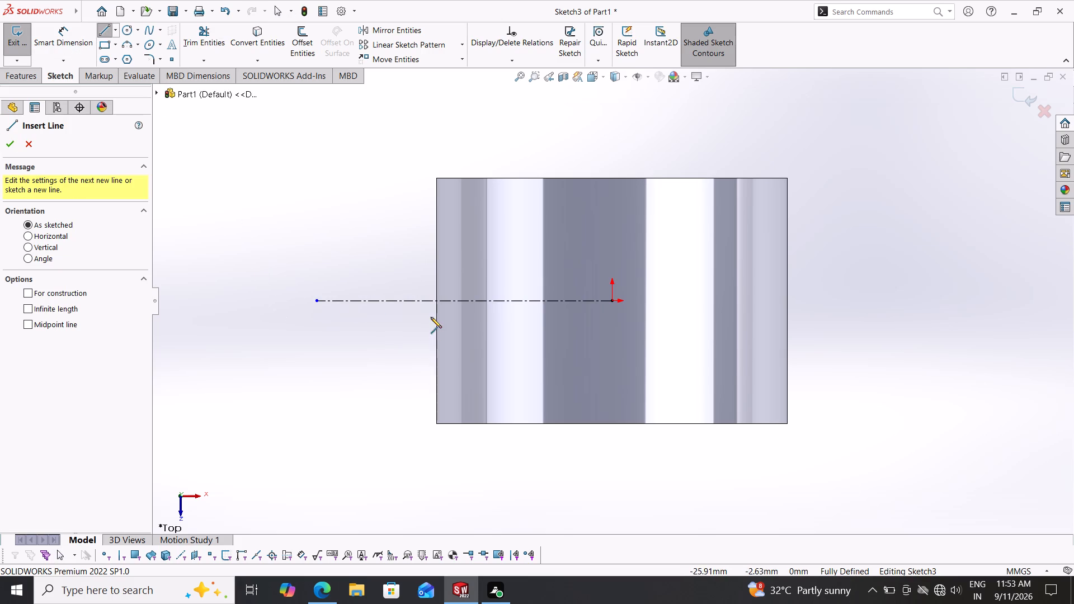
click(437, 304)
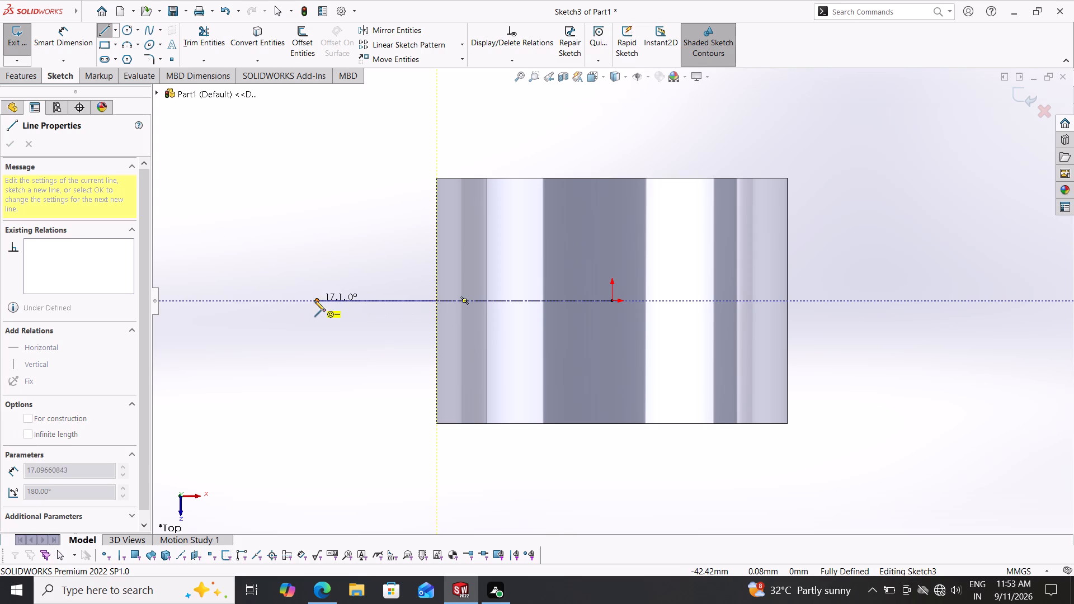
click(251, 300)
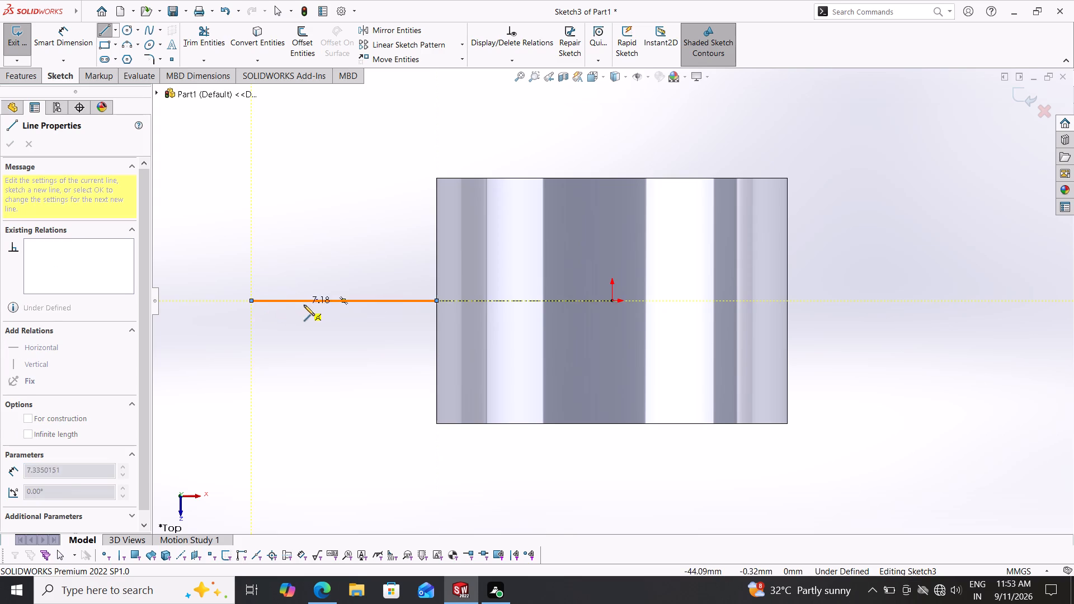
key(Escape)
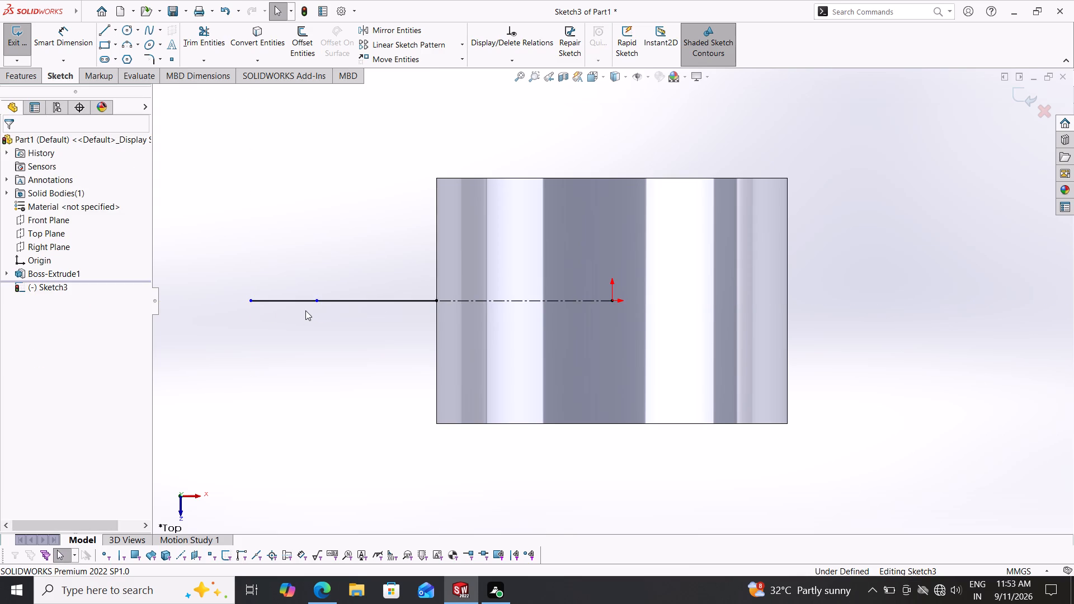
Dimension the solid line from the cylinder's edge to its free end at 25 mm.
click(58, 35)
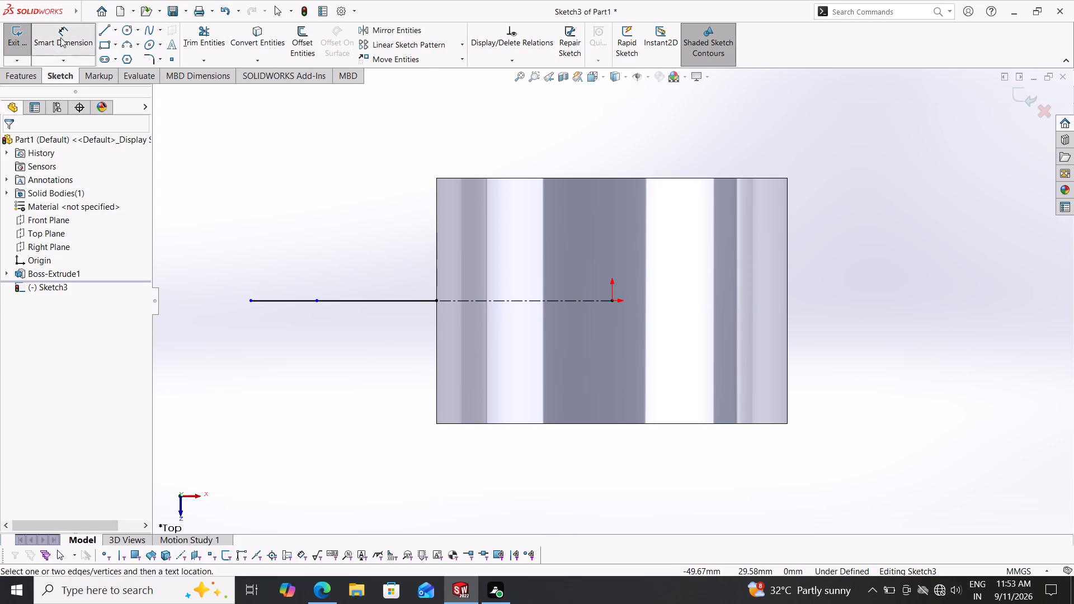
click(437, 300)
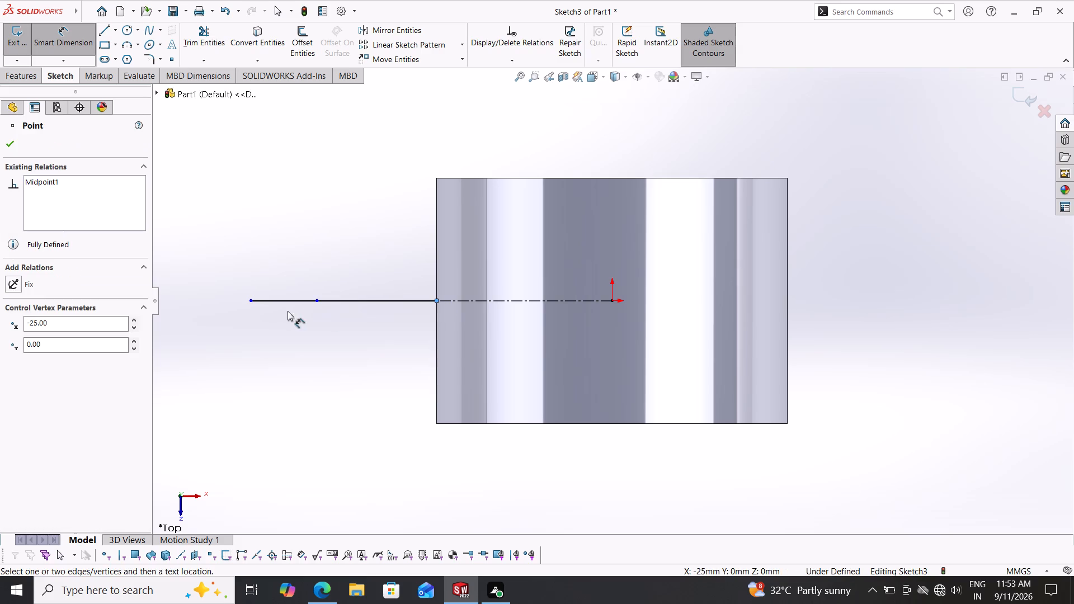
click(251, 301)
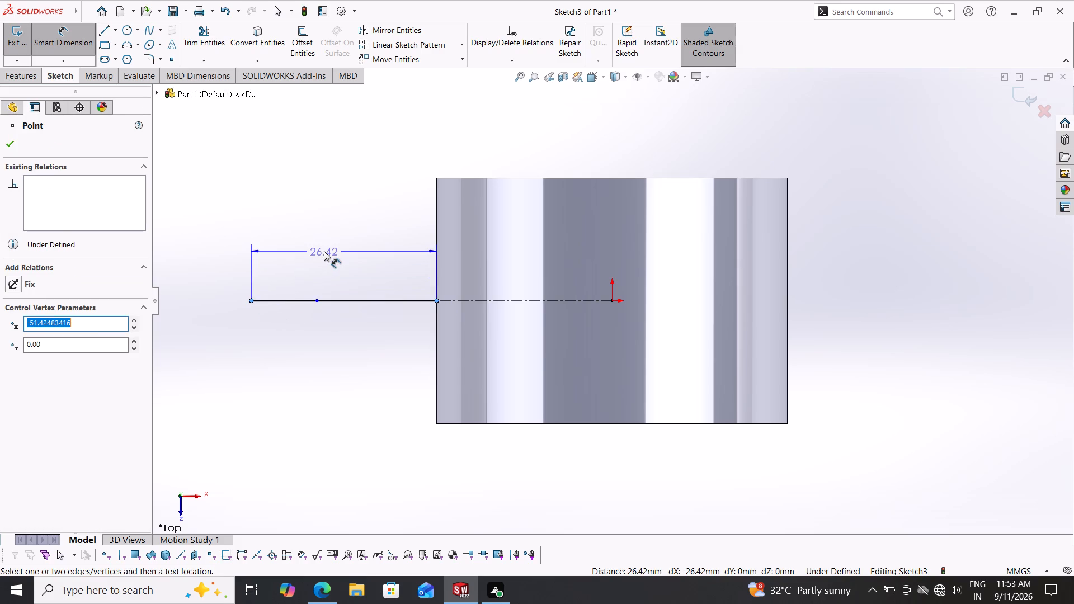
click(324, 251)
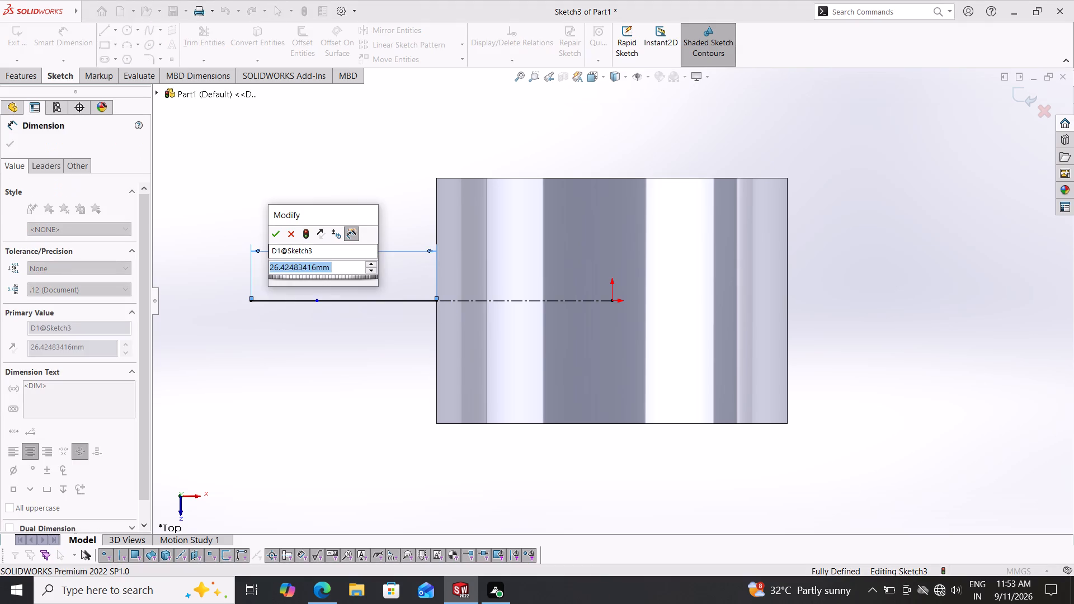
text(25)
key(Return)
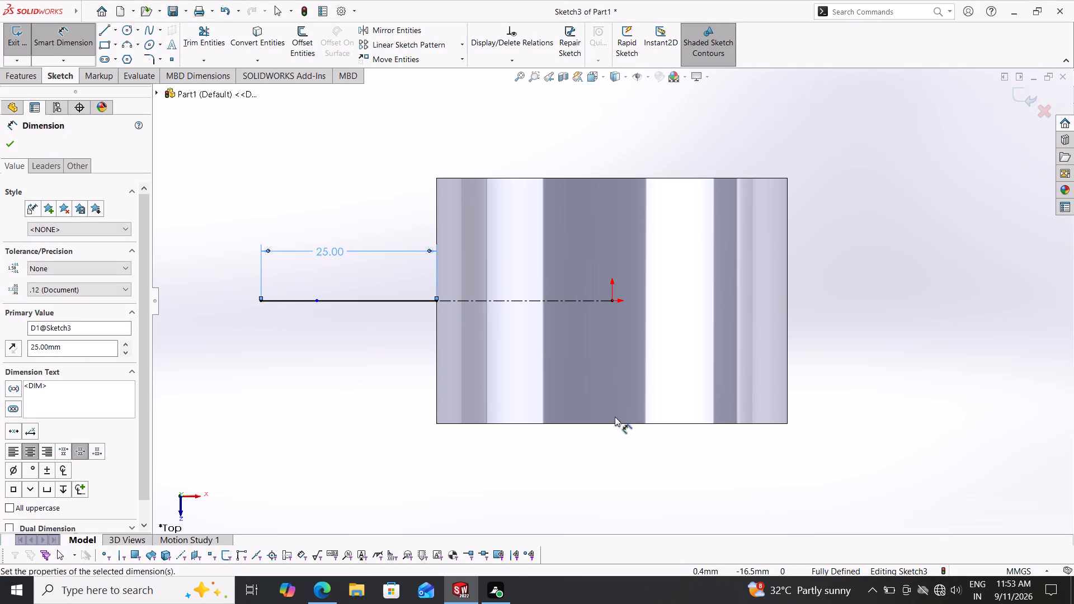
key(Escape)
key(Escape)
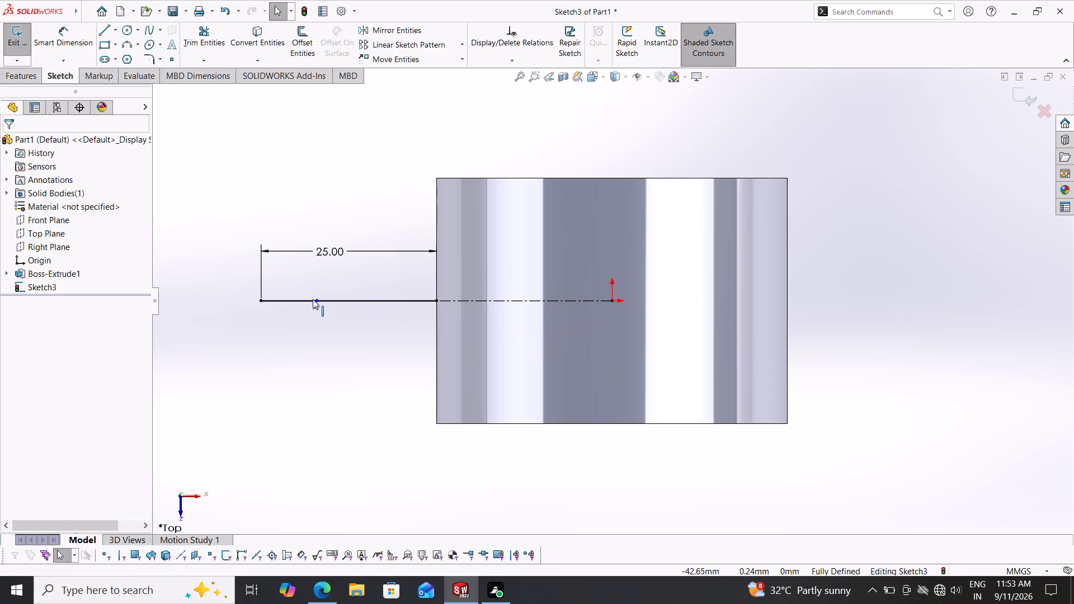
Stretch the centerline's free end outward past the solid line, to about 63 mm from the origin.
drag(315, 301, 169, 304)
key(Escape)
key(Escape)
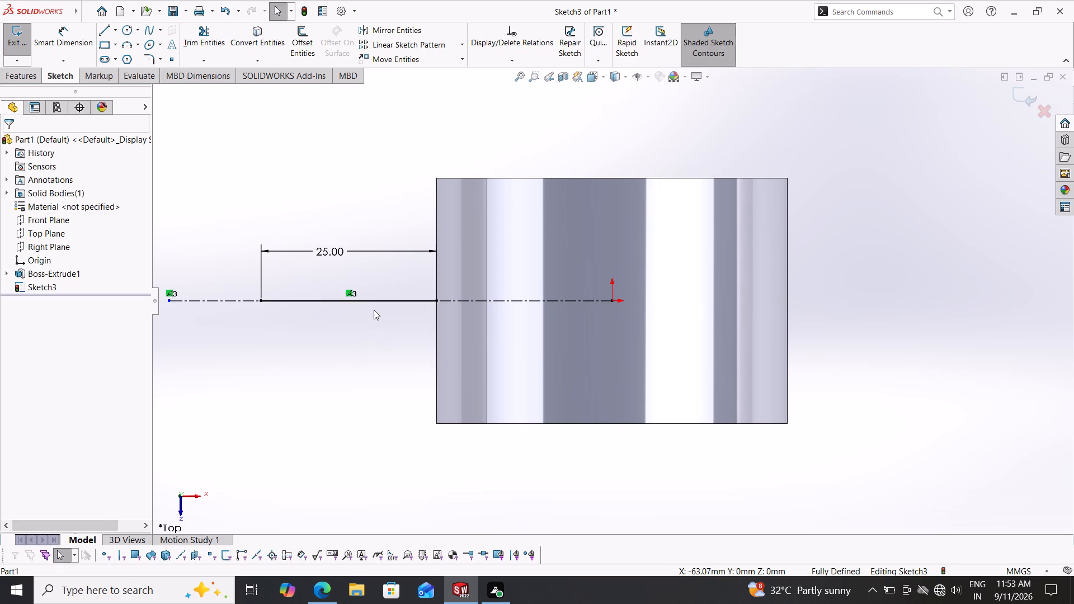
Offset the 25 mm solid line bi-directionally by 7.5 mm, with dimensions added.
click(312, 44)
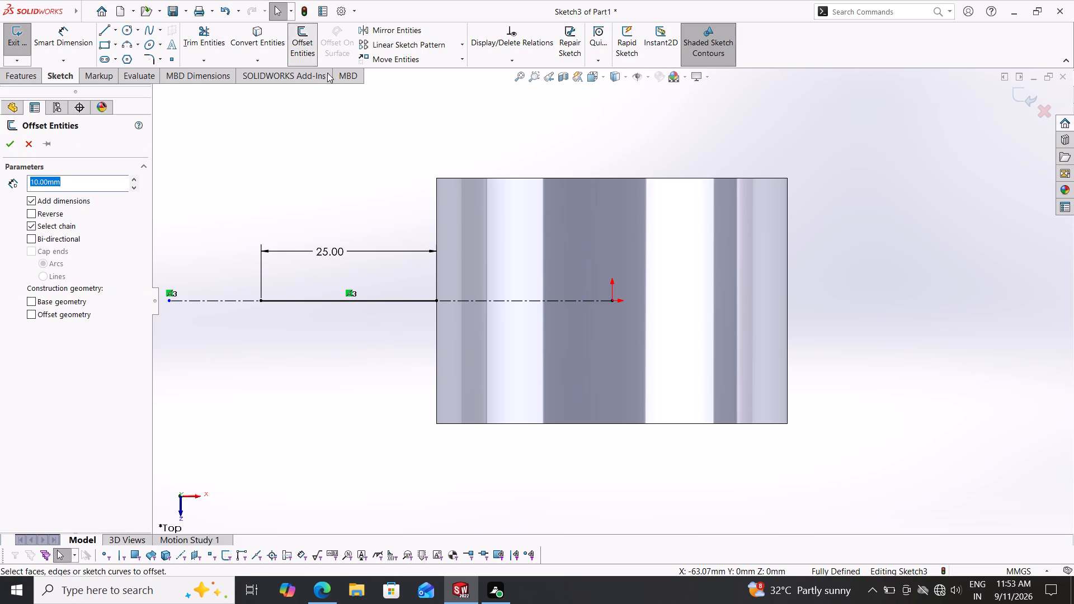
click(337, 299)
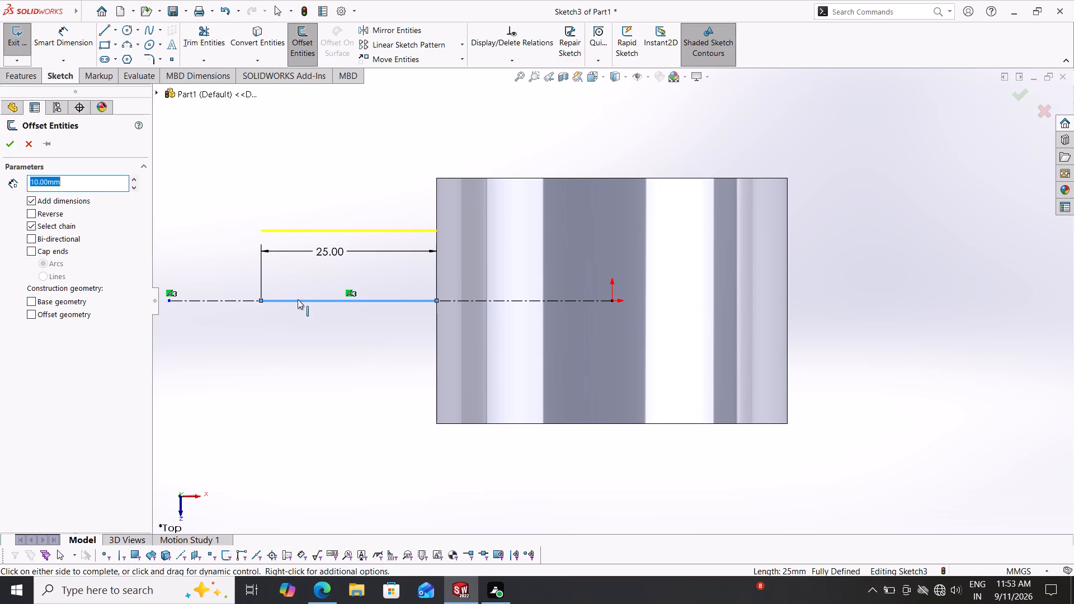
click(43, 239)
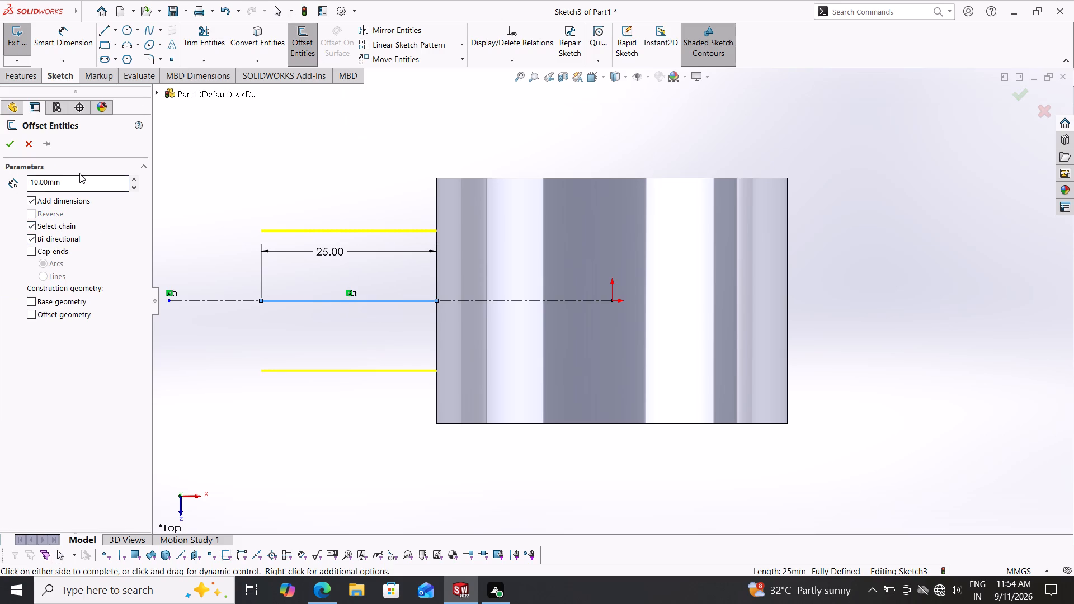
drag(87, 185, 0, 165)
text(7.5)
key(Return)
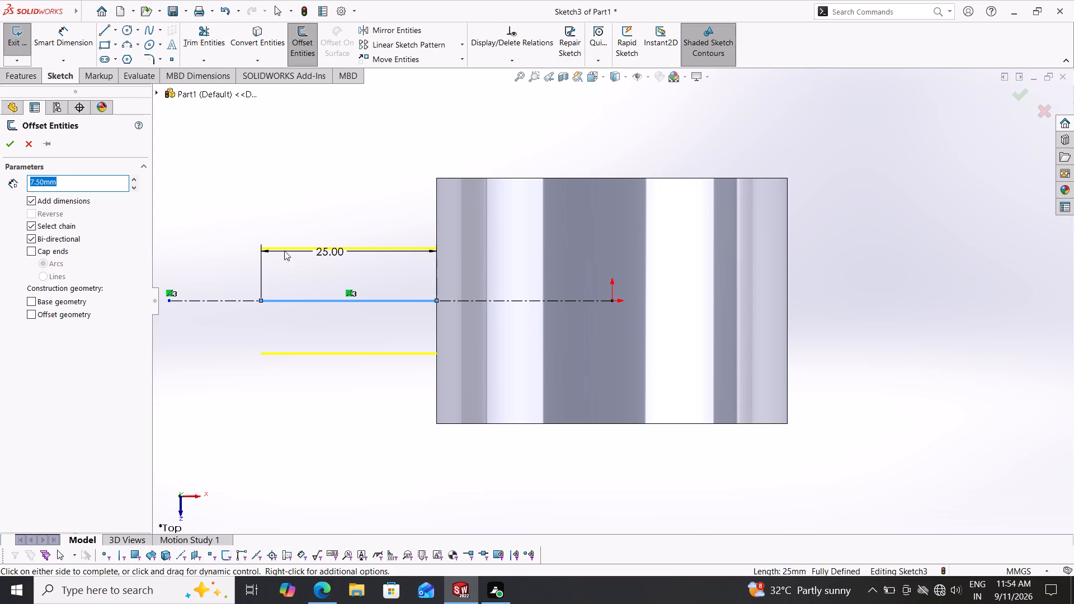
click(13, 149)
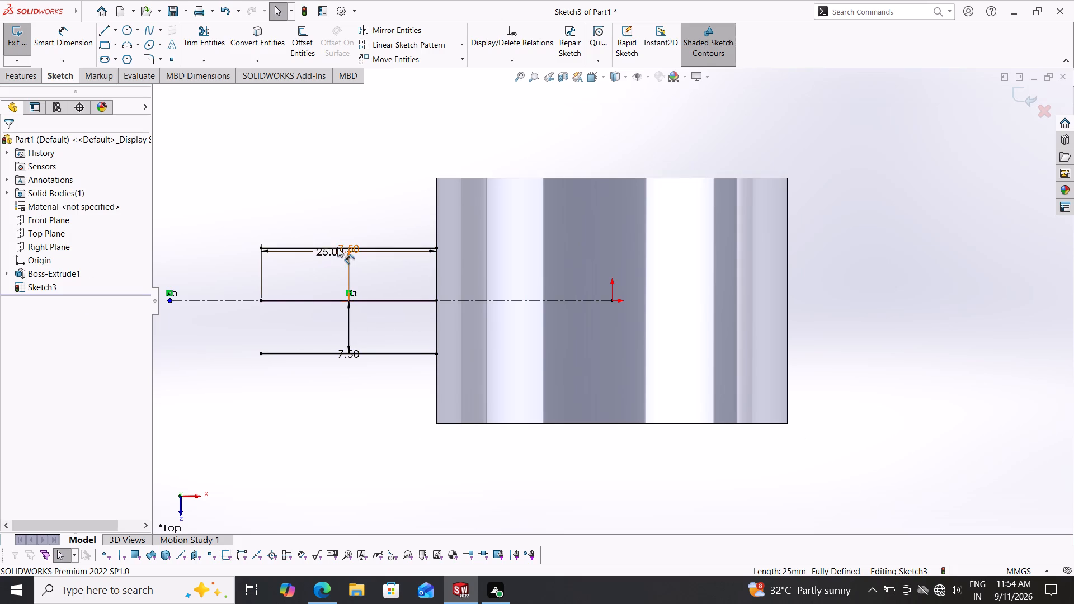
Reposition the 25 mm length dimension between the middle line and the upper offset line.
drag(324, 254, 326, 280)
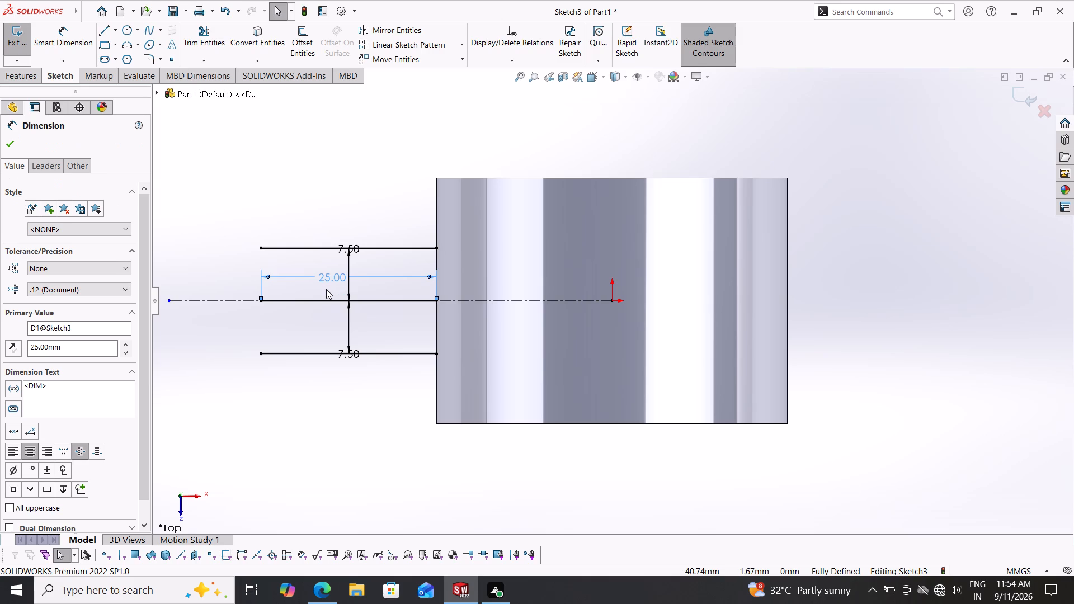
Sketch three connected lines joining the offset lines' free ends as a downward-angled arm, with an end line about 16 mm long perpendicular to the lower side.
scroll(377, 334, up, 2)
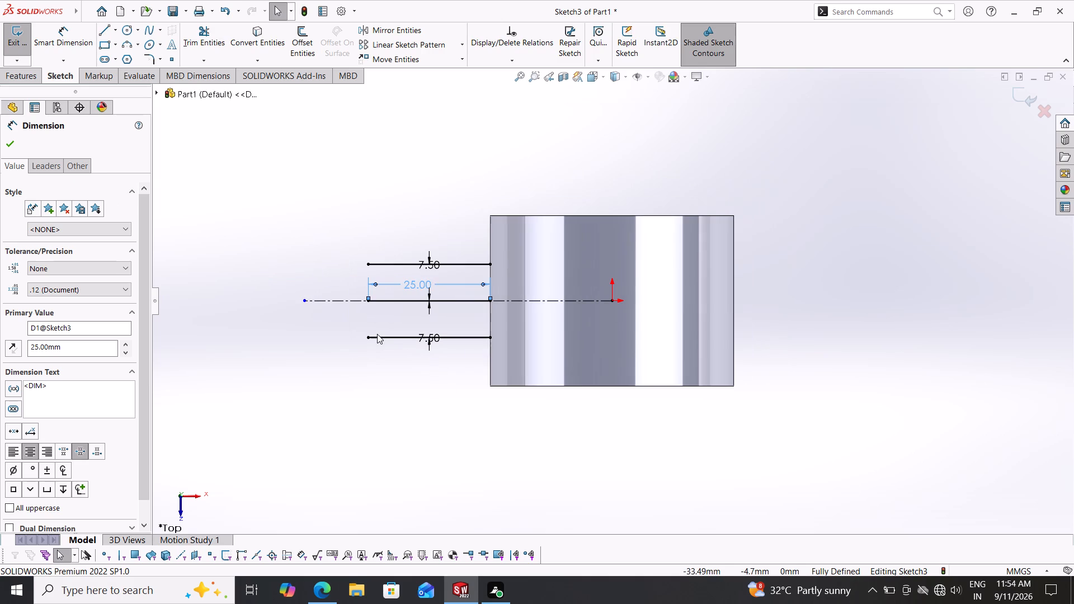
click(106, 32)
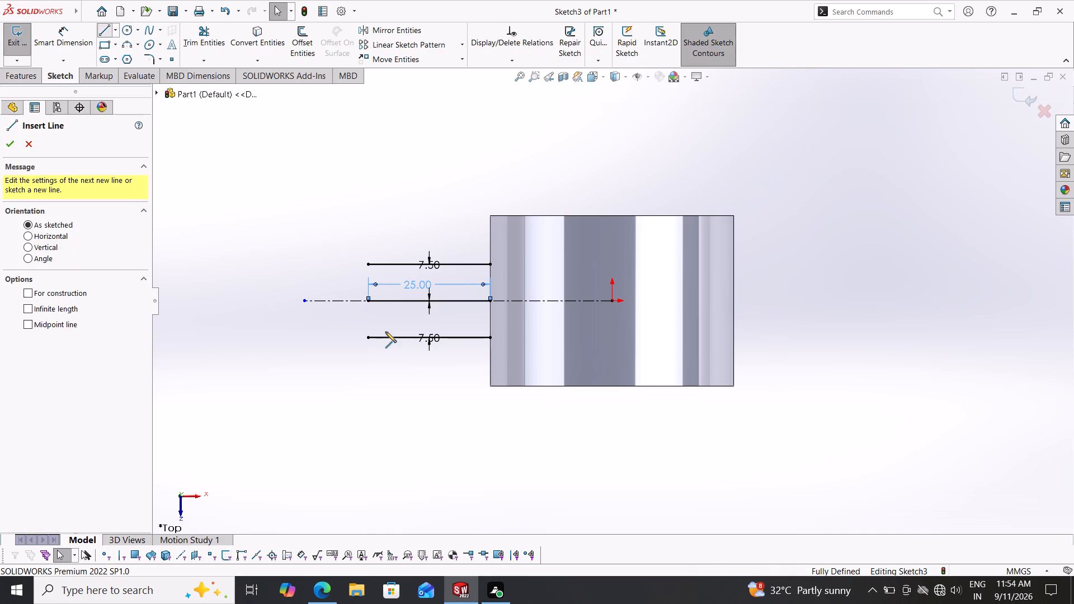
click(366, 339)
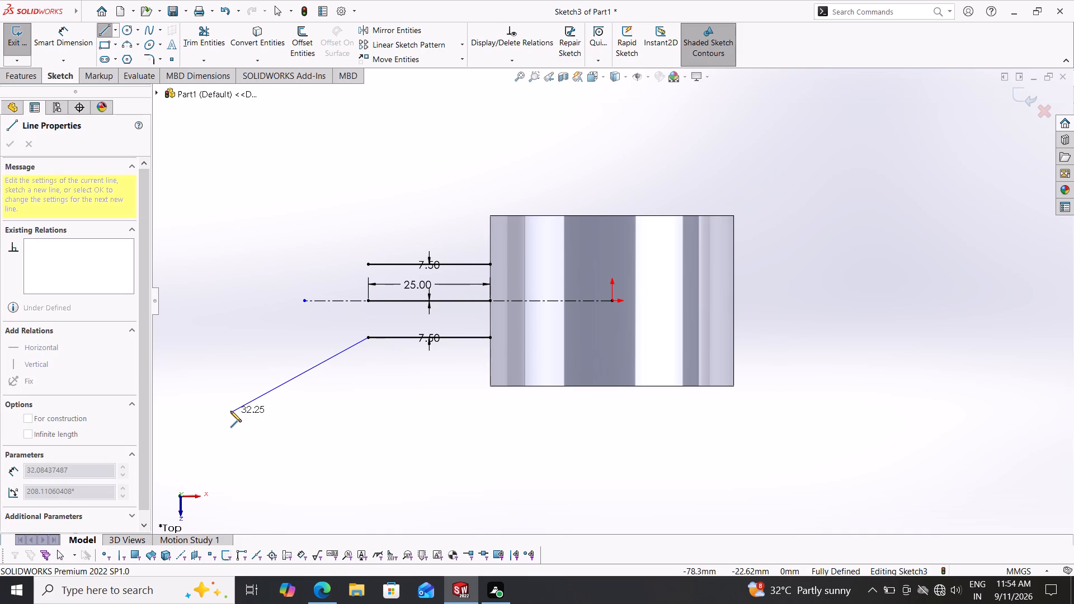
click(231, 403)
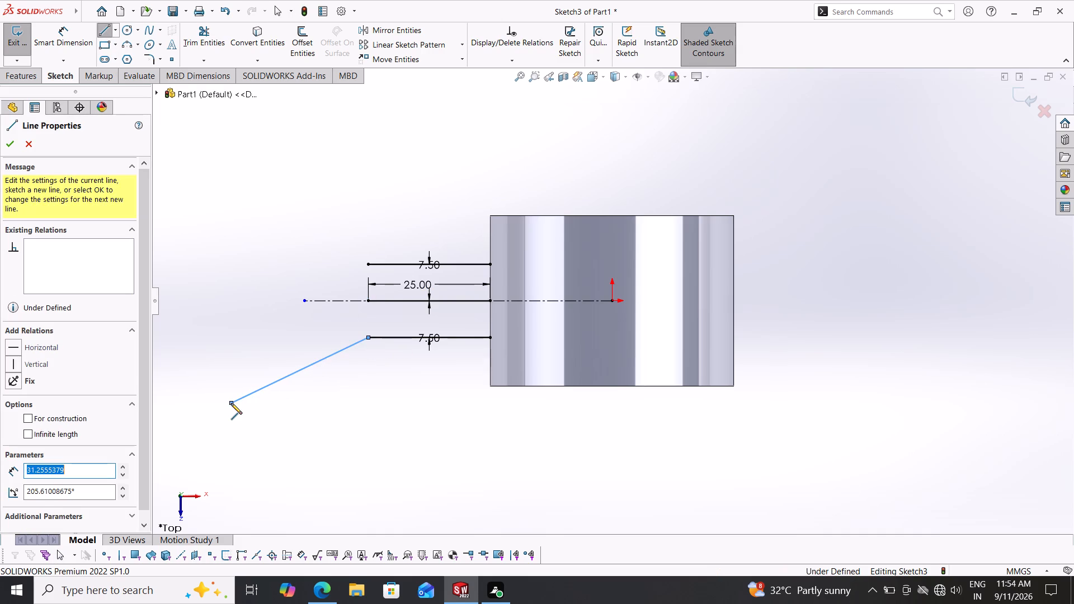
click(197, 332)
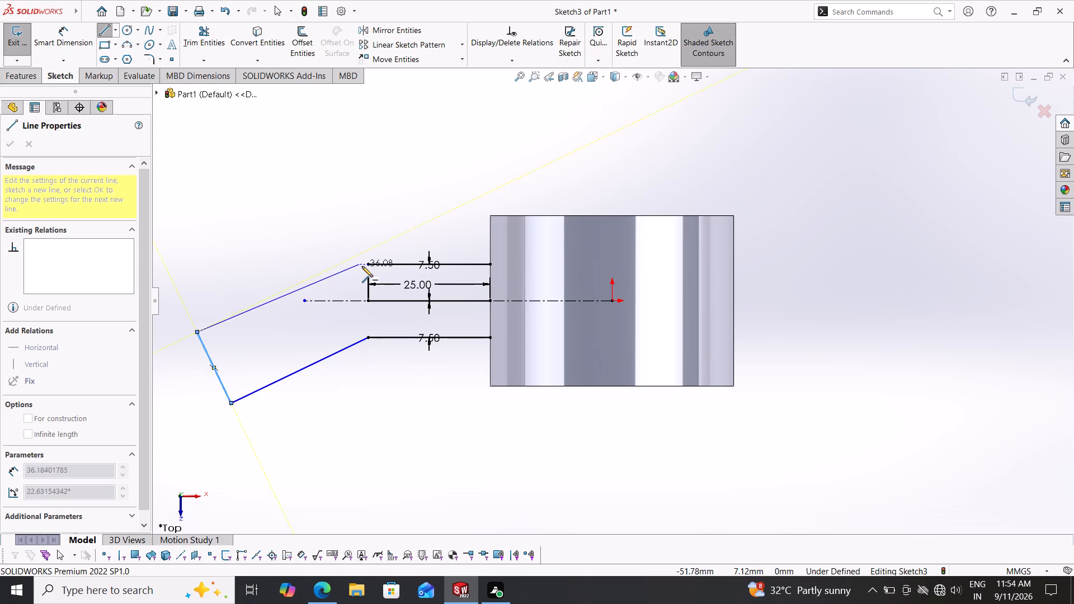
click(367, 266)
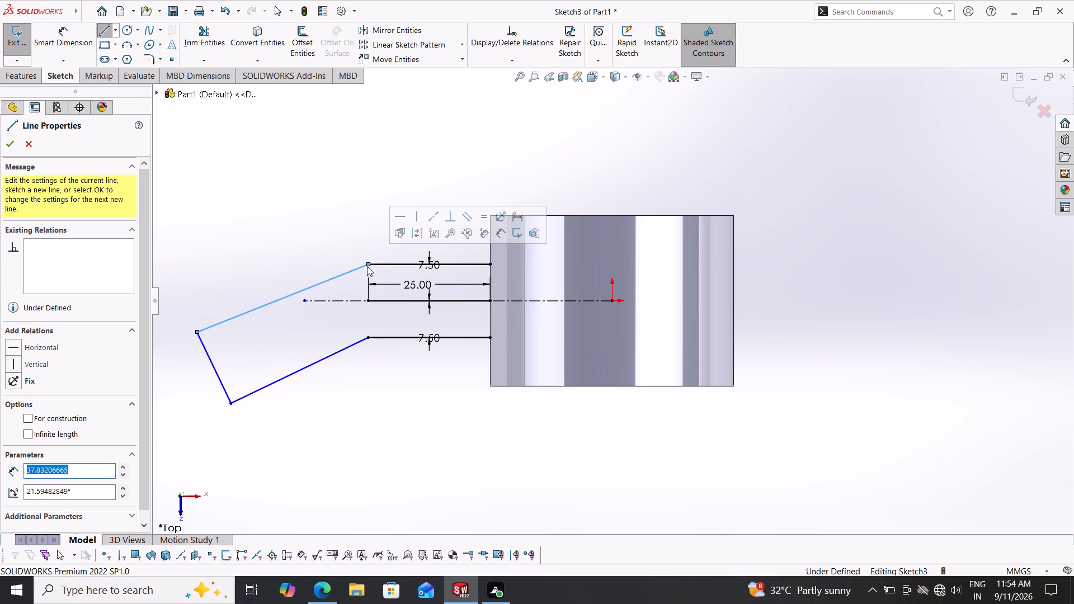
key(Escape)
key(Escape)
key(Escape)
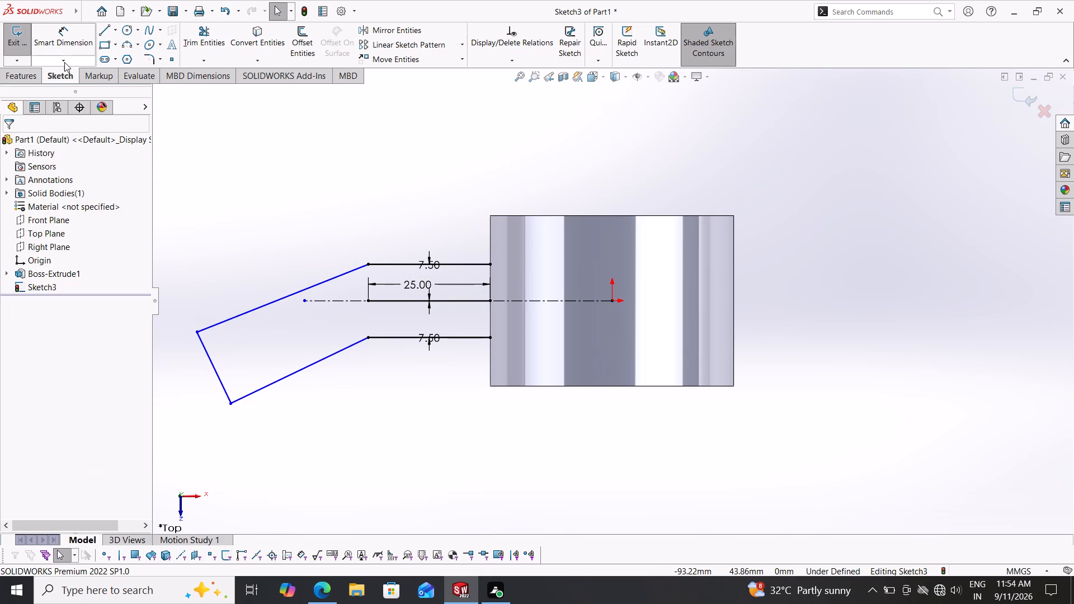
Dimension the angled arm's end line, corner to corner, at 15 mm.
click(63, 37)
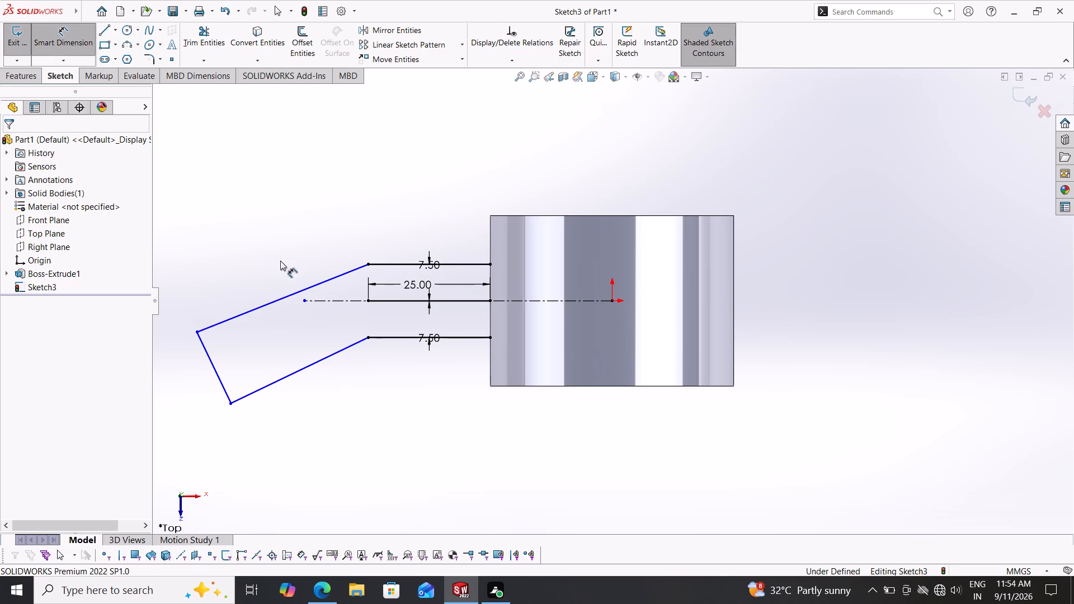
click(214, 366)
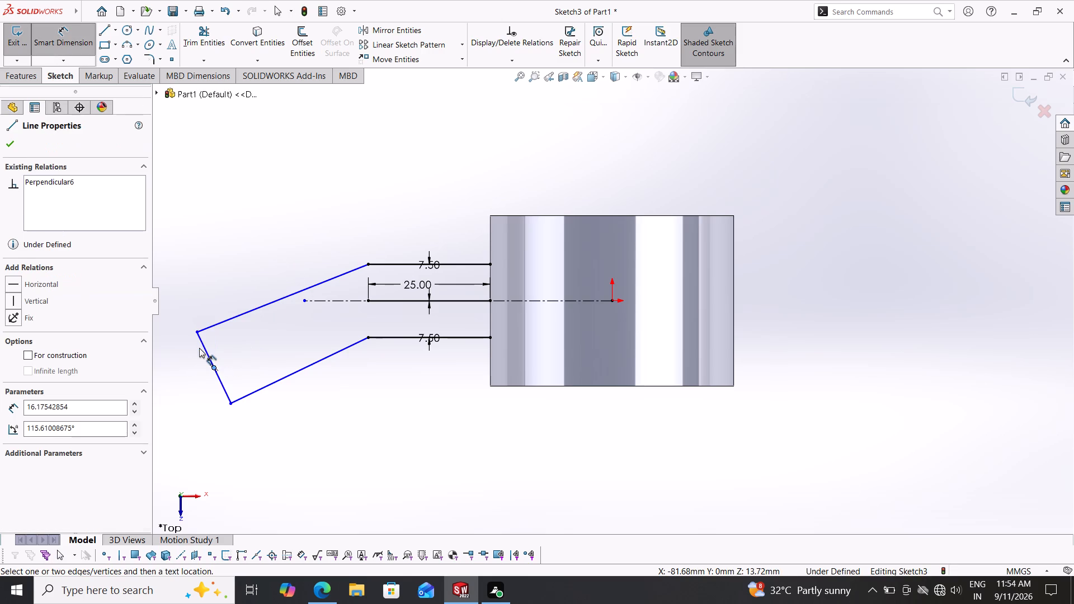
key(Escape)
click(199, 329)
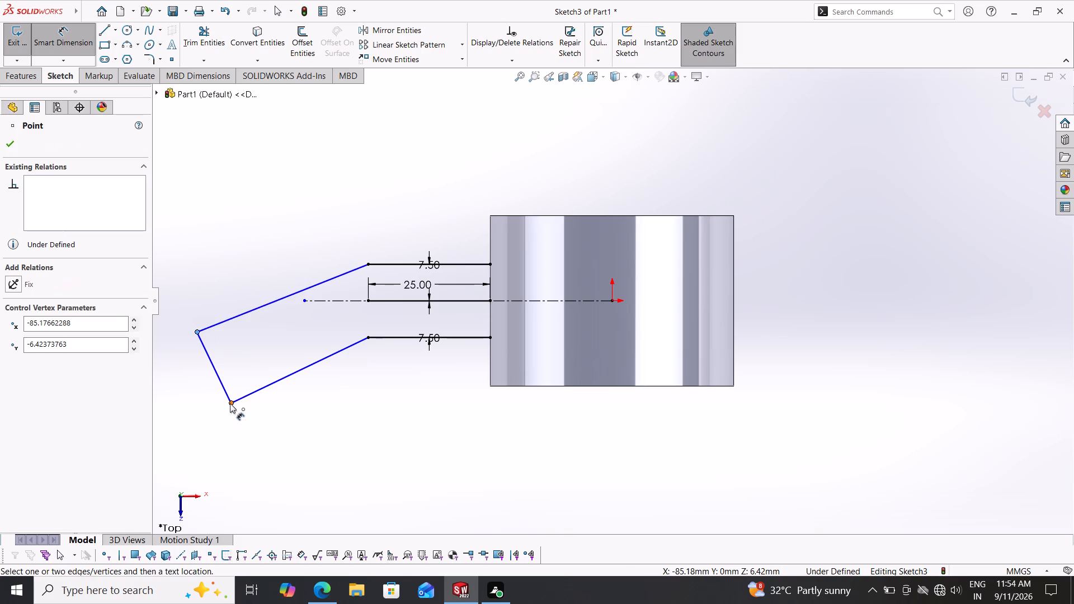
click(230, 402)
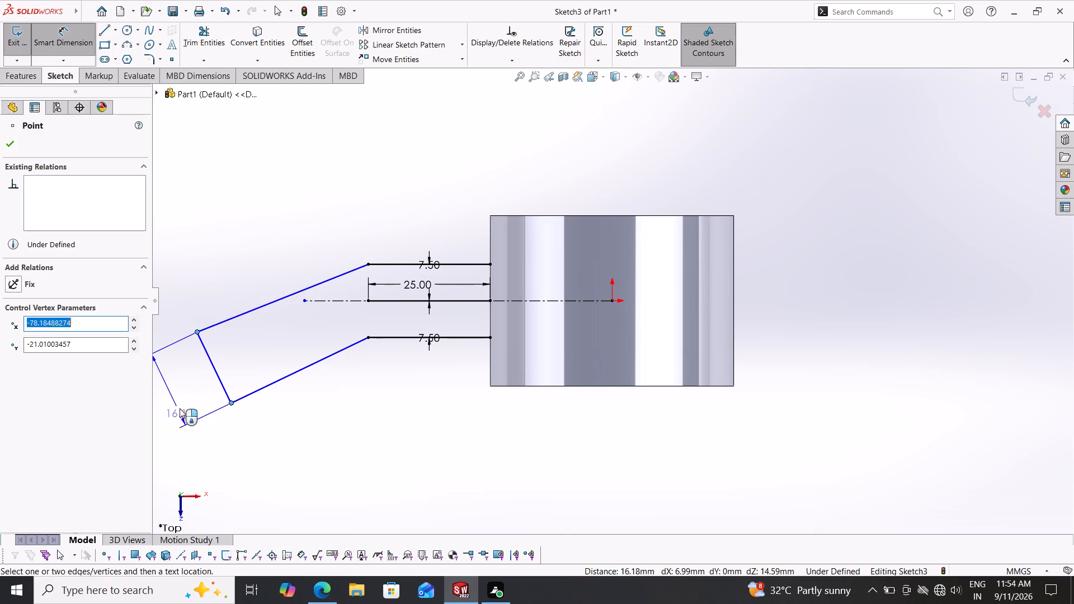
click(180, 408)
text(15)
key(Return)
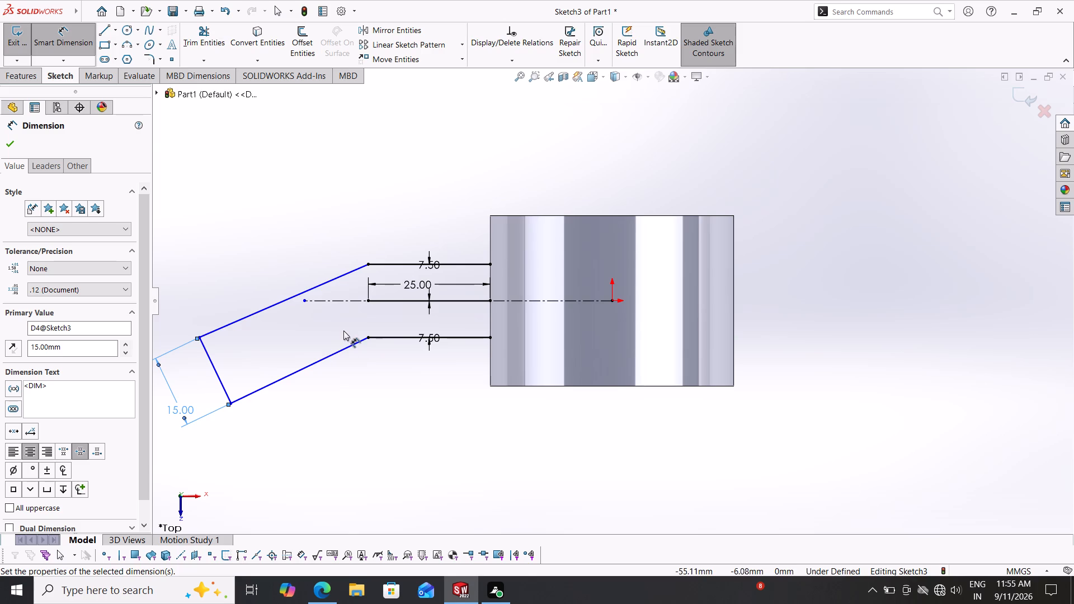
Add an aligned dimension of 50 mm to the arm's upper angled line.
click(287, 299)
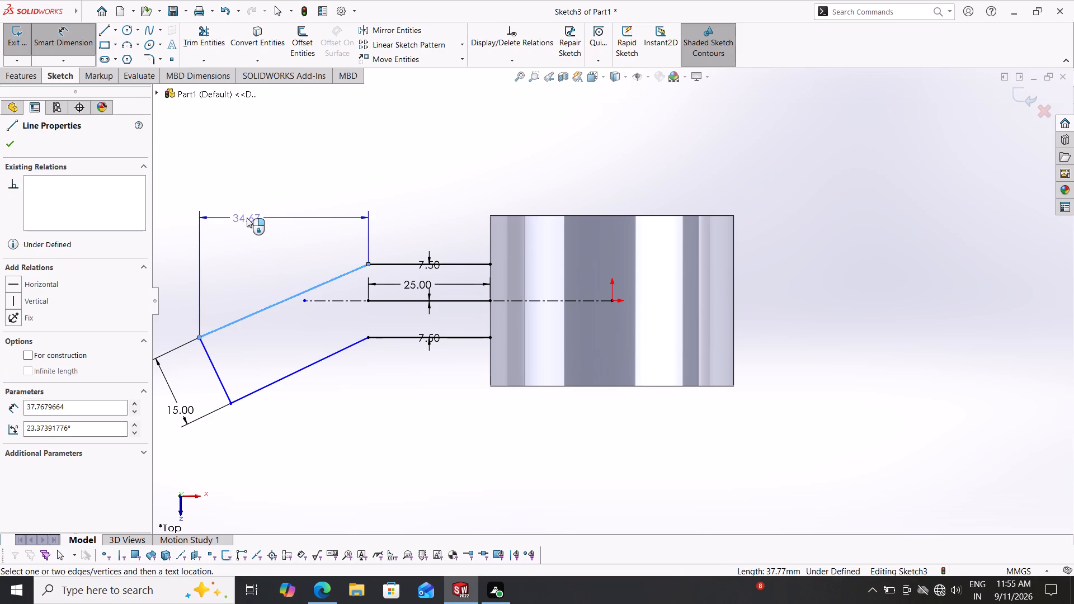
click(195, 226)
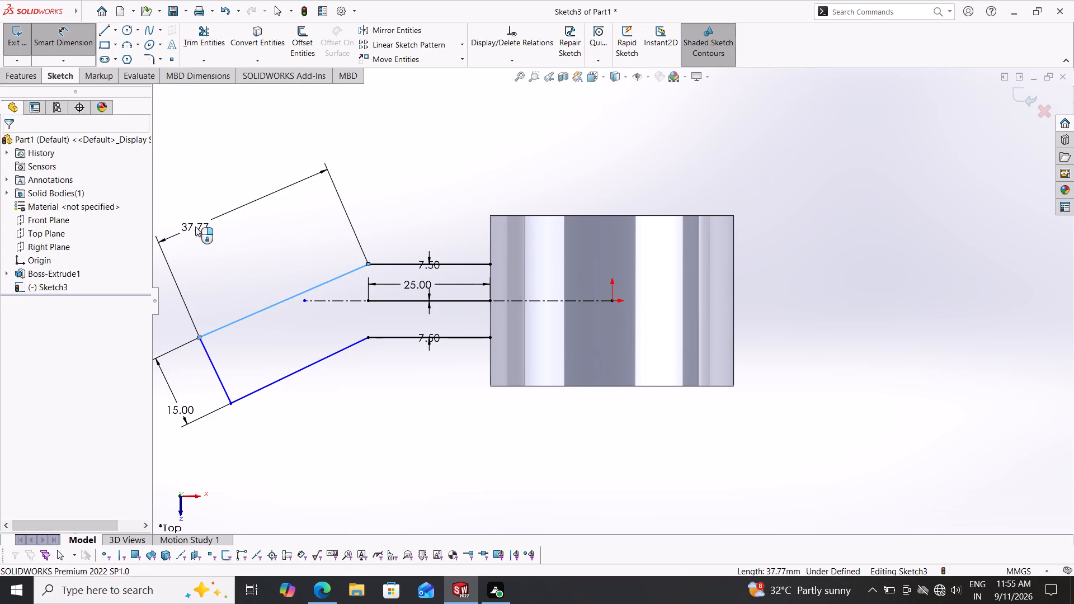
text(50)
key(Return)
Dimension the angle between the lower offset line and the arm's lower angled line at 150°.
scroll(319, 262, down, 2)
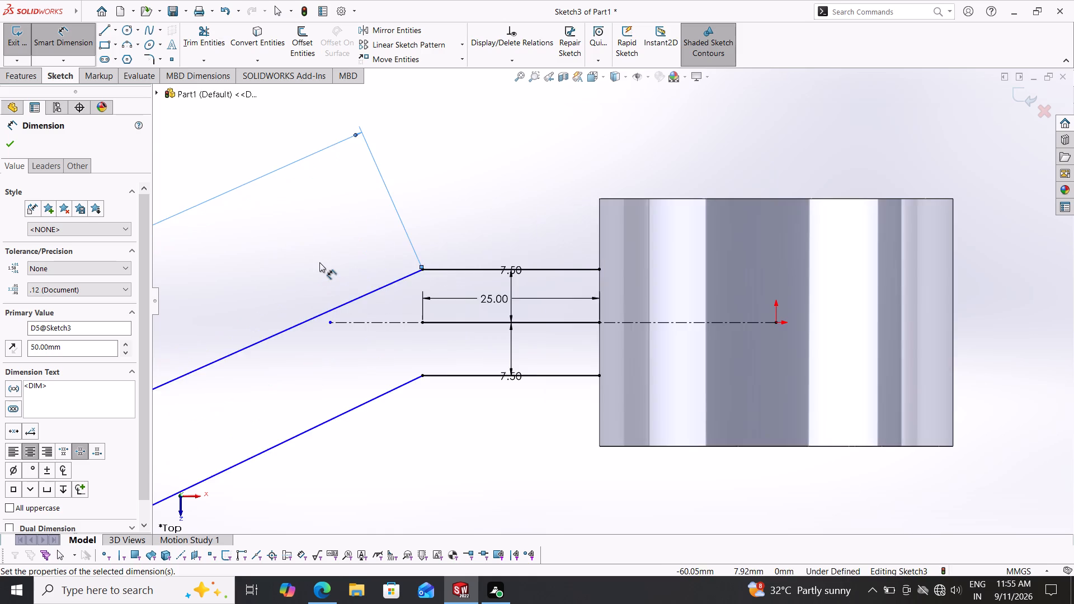
scroll(319, 270, up, 3)
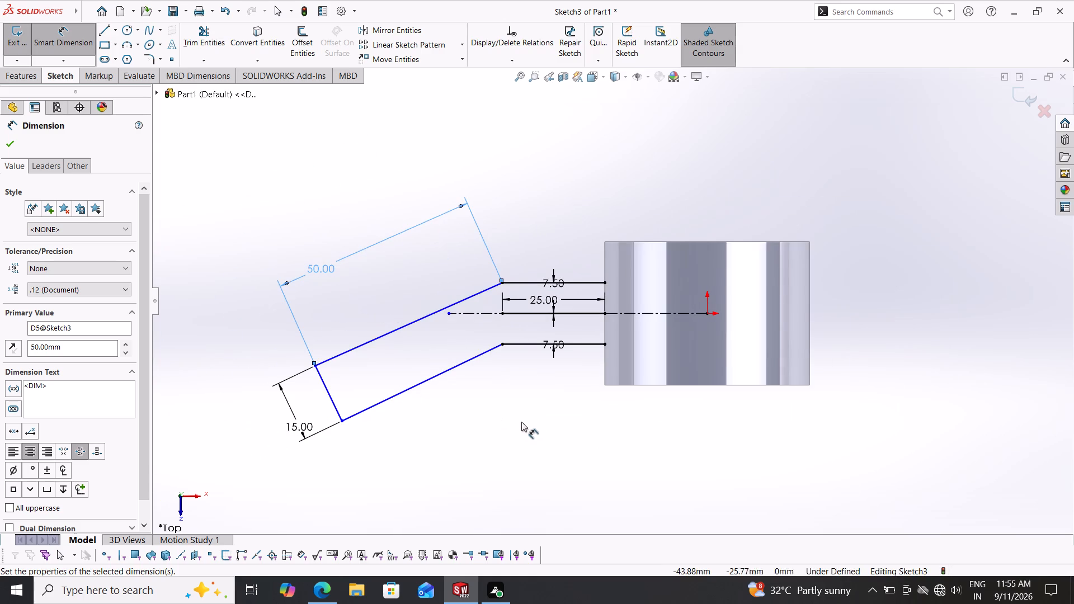
click(523, 342)
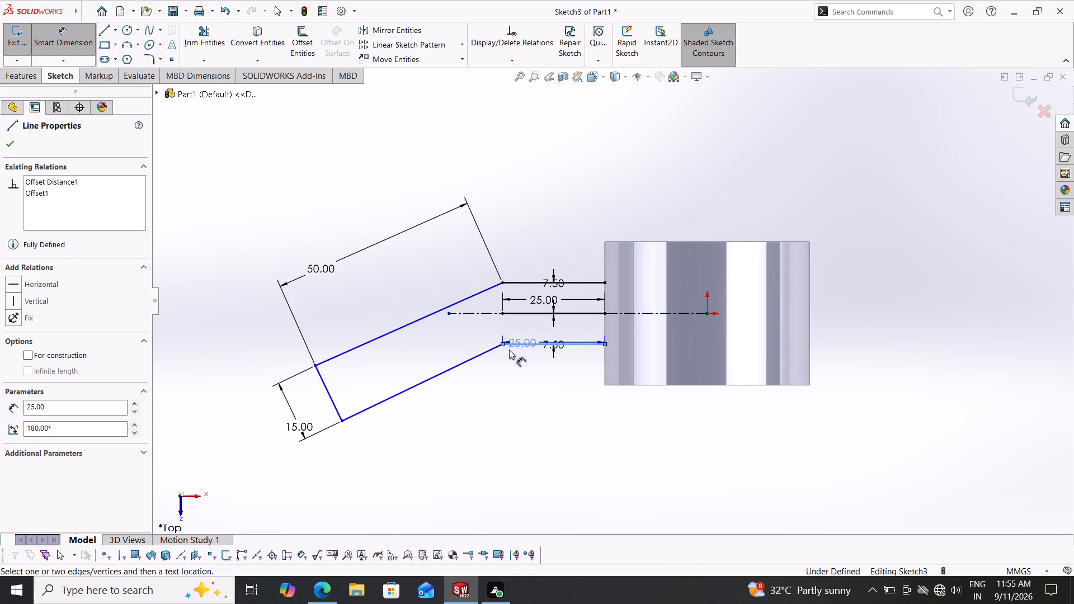
click(464, 361)
click(503, 383)
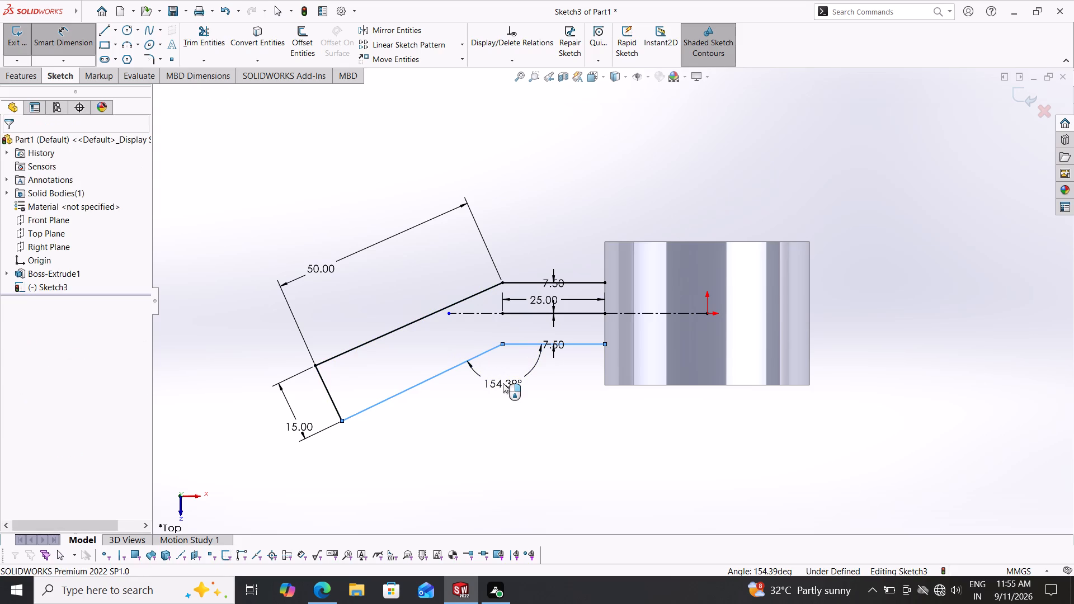
text(150)
key(Return)
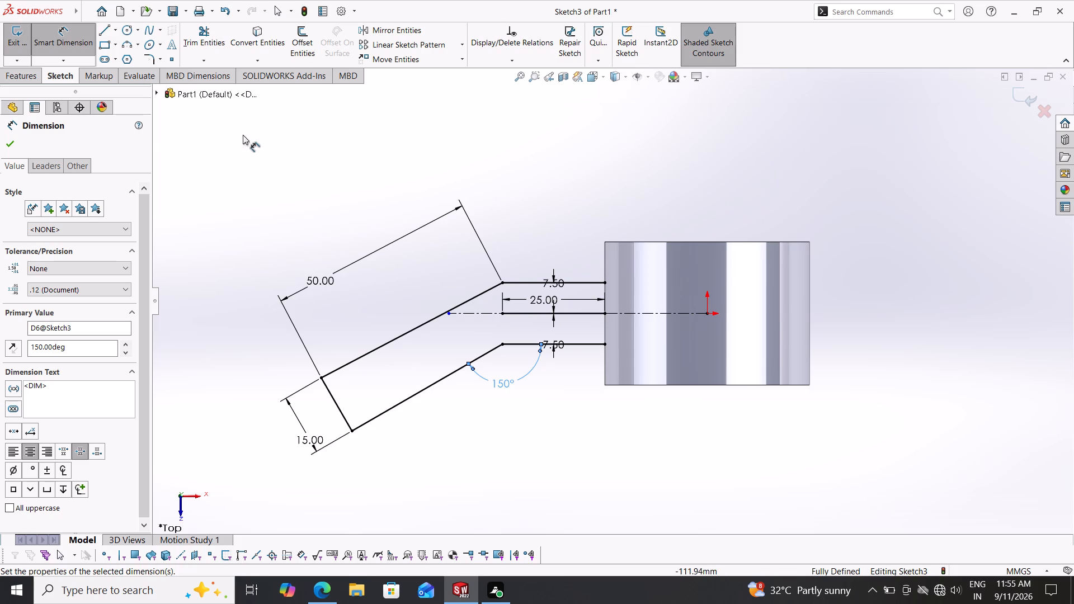
Close the arm profile inside the cylinder with three lines connecting the offset lines' inner ends, reaching about 9 mm past the cylinder's edge.
click(110, 30)
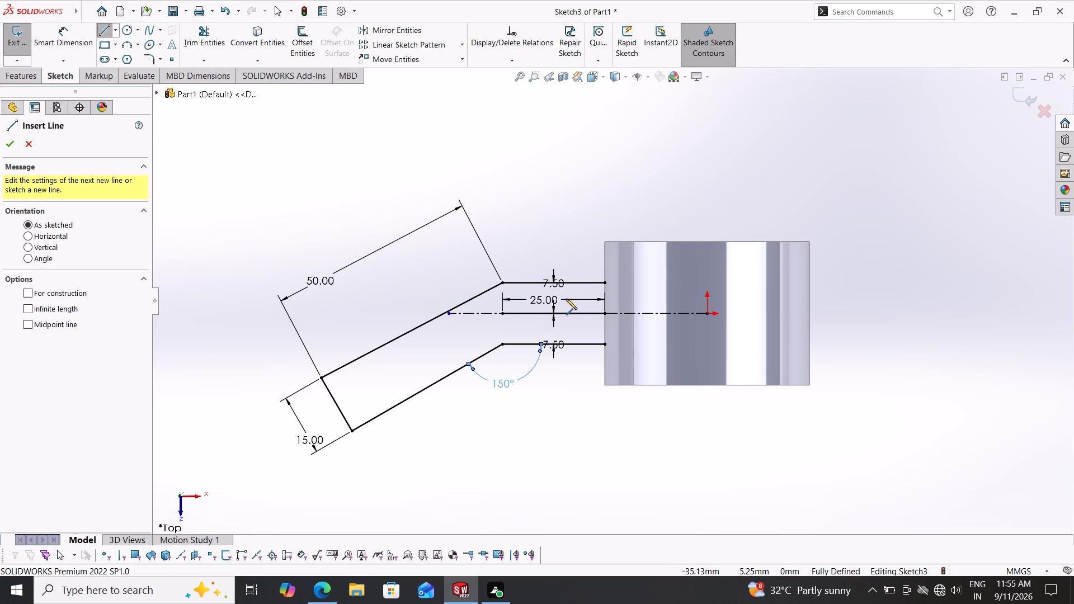
click(604, 283)
click(643, 281)
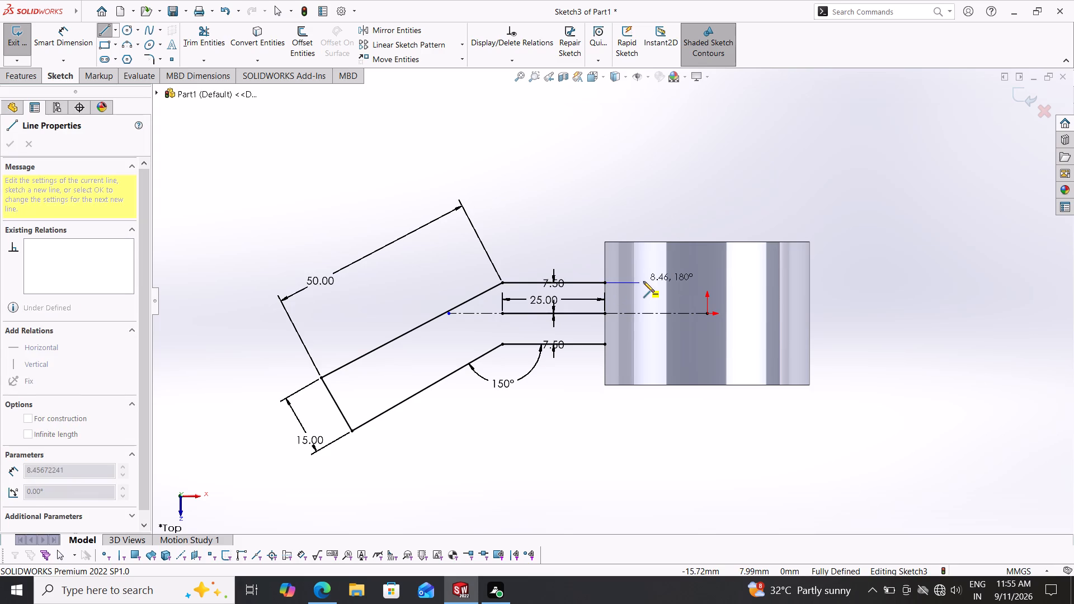
click(647, 345)
click(602, 345)
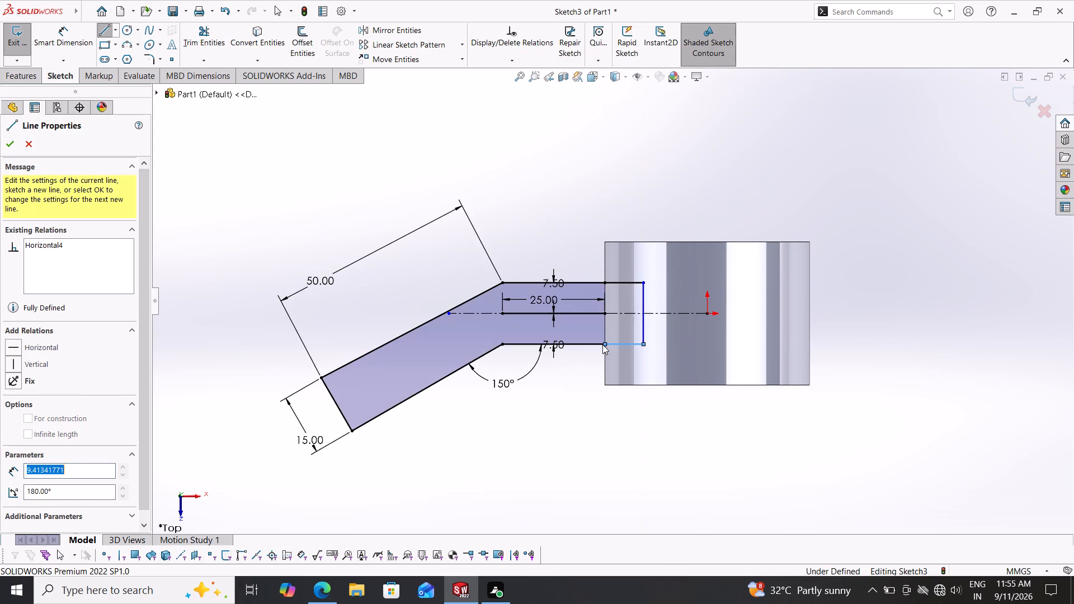
End the Line command, keeping the closed arm profile in the sketch.
key(Escape)
key(Escape)
key(Escape)
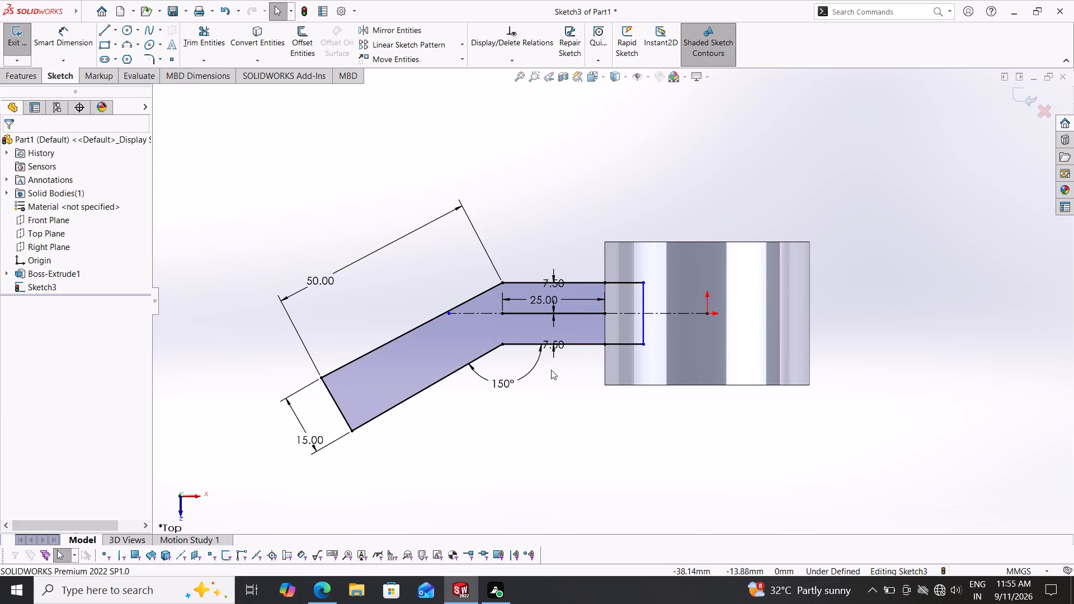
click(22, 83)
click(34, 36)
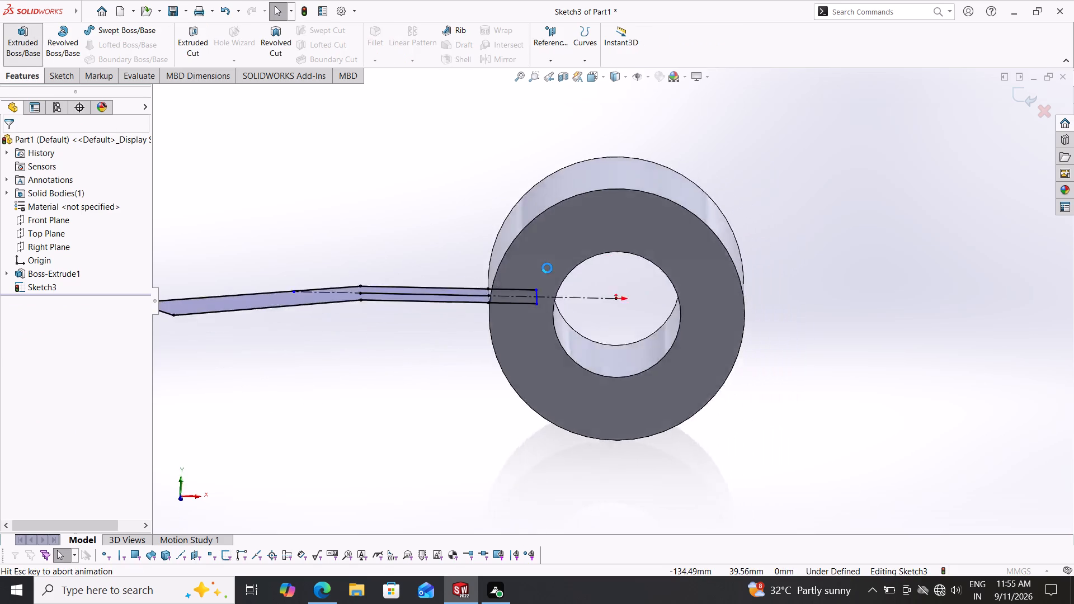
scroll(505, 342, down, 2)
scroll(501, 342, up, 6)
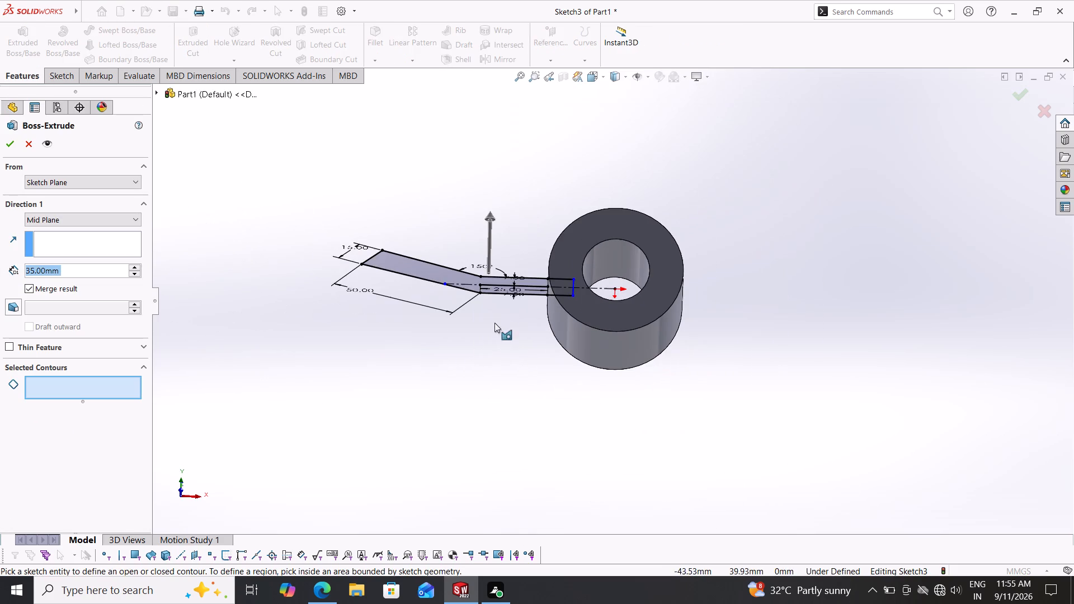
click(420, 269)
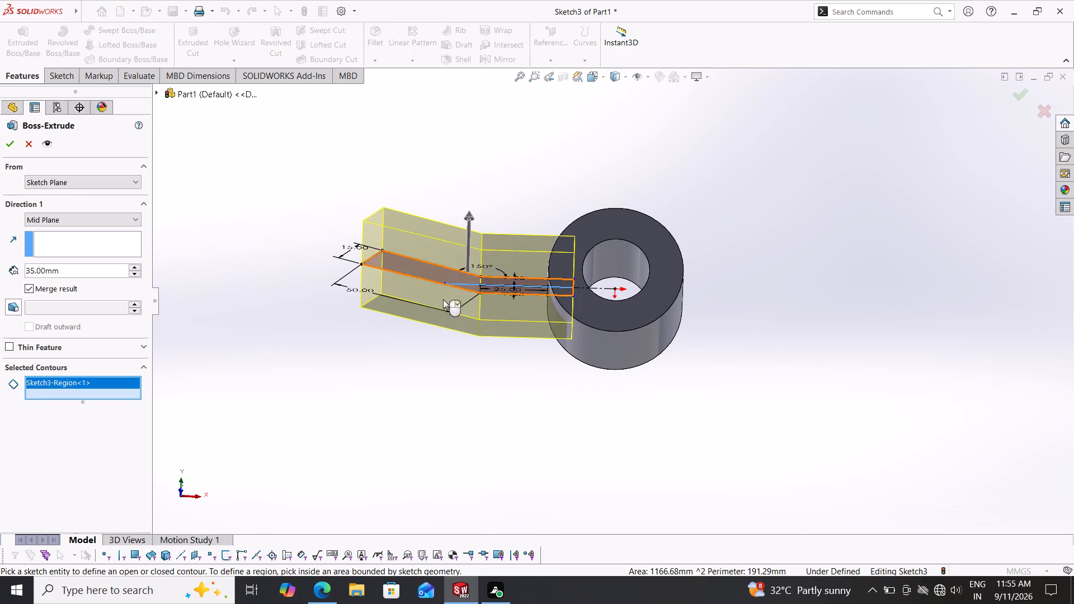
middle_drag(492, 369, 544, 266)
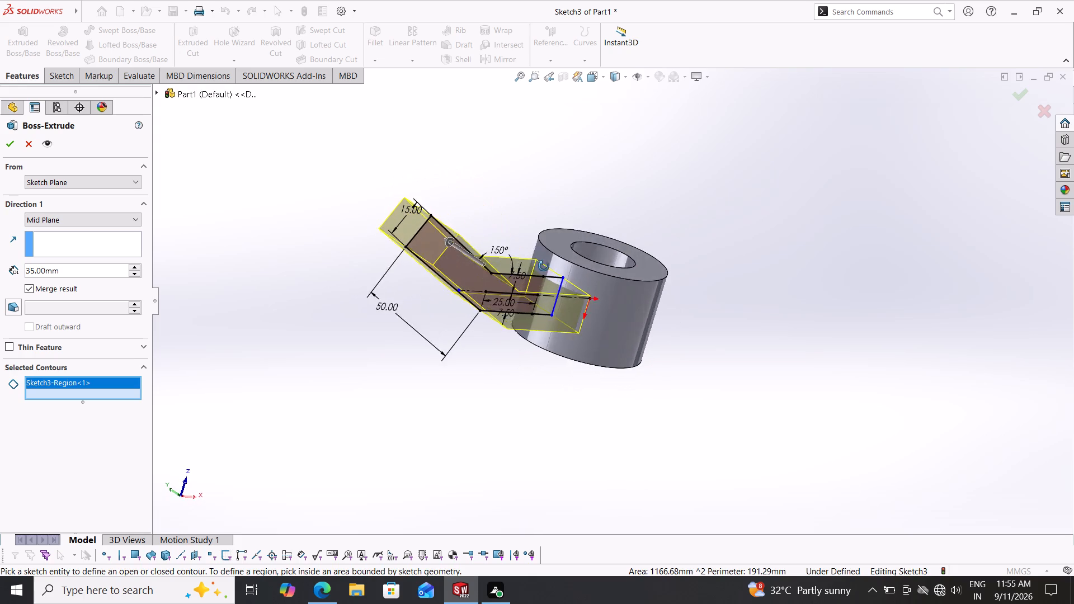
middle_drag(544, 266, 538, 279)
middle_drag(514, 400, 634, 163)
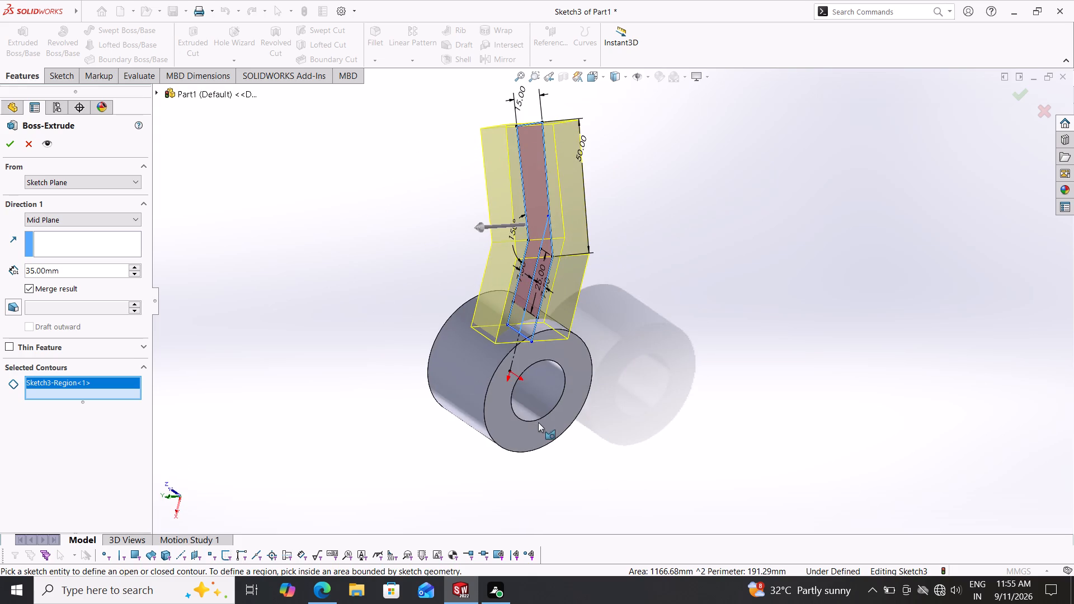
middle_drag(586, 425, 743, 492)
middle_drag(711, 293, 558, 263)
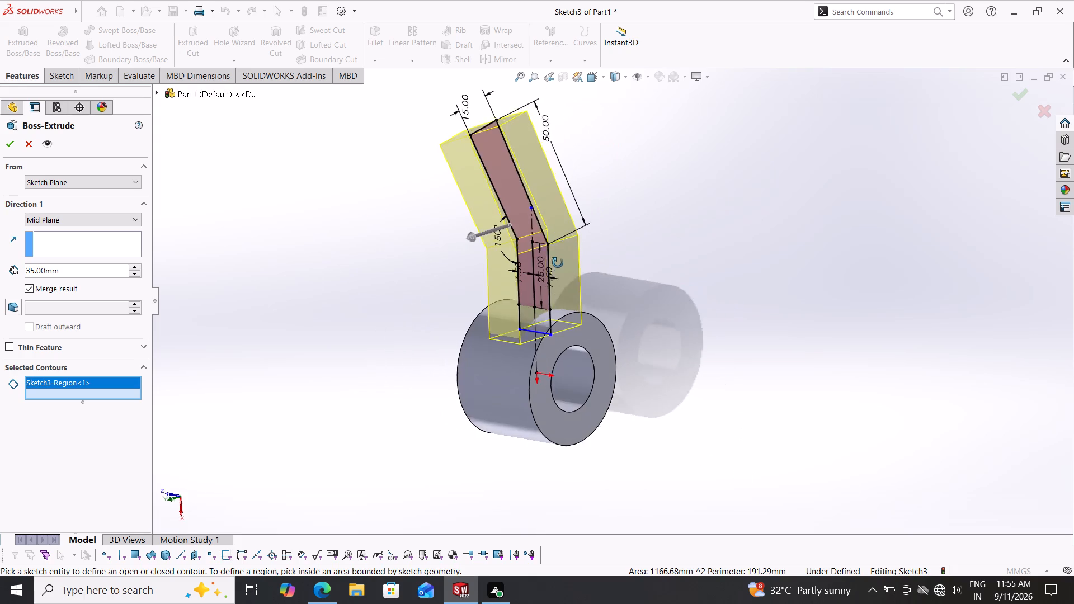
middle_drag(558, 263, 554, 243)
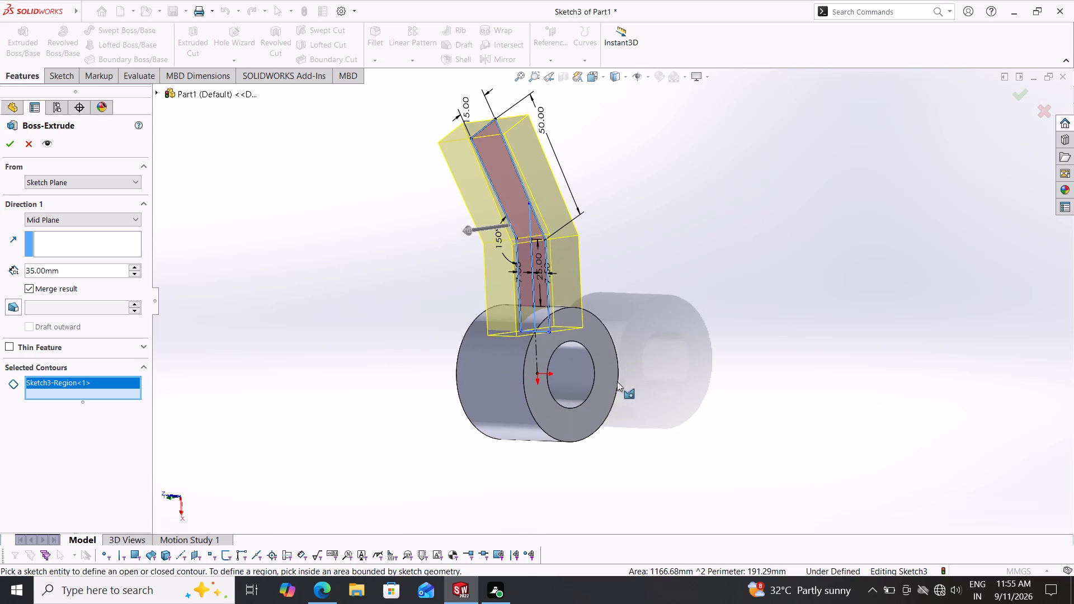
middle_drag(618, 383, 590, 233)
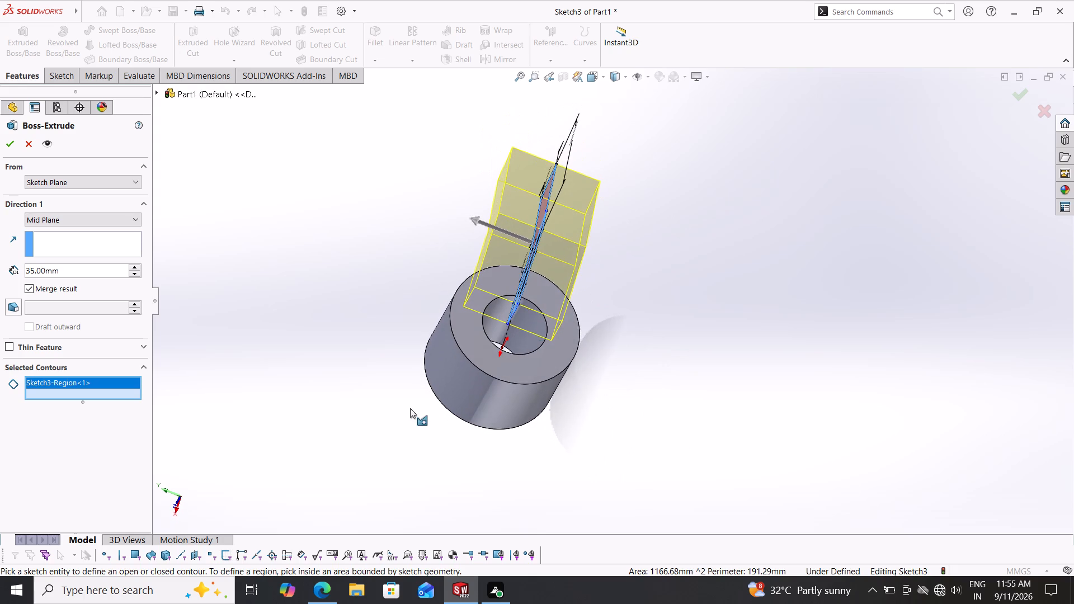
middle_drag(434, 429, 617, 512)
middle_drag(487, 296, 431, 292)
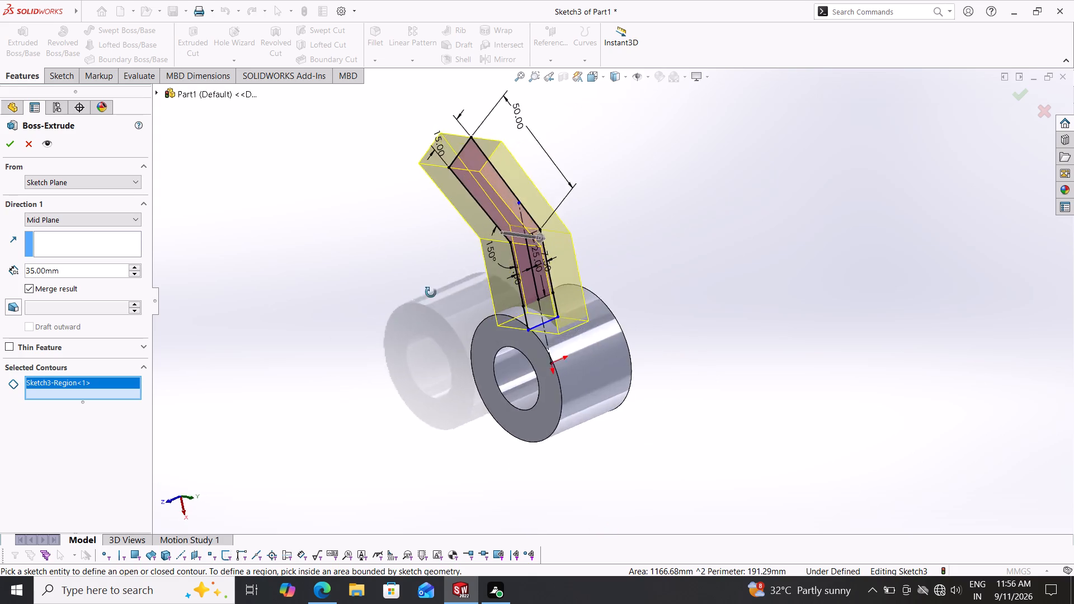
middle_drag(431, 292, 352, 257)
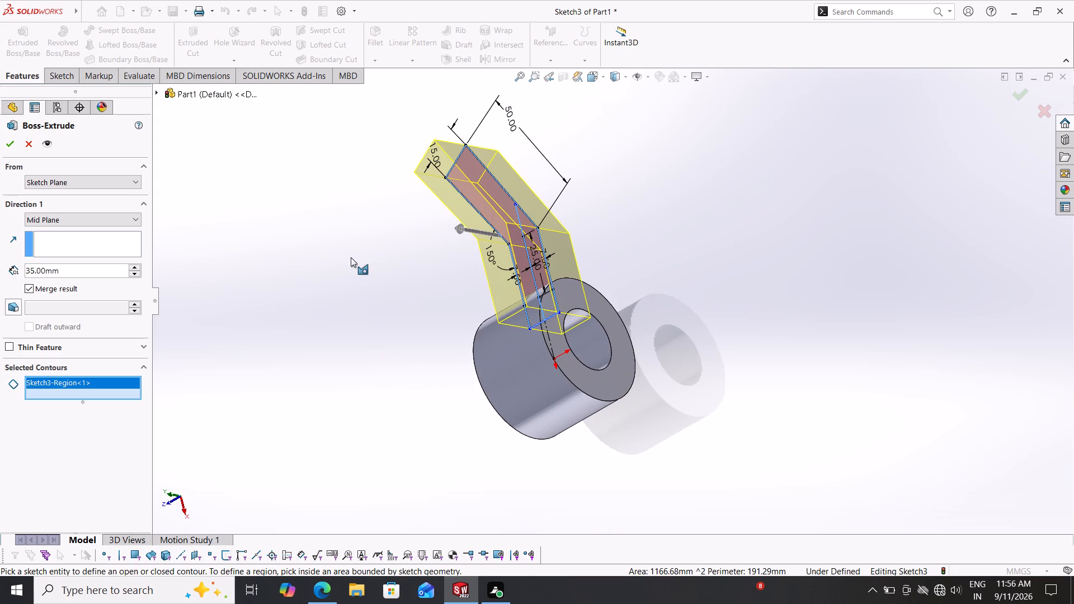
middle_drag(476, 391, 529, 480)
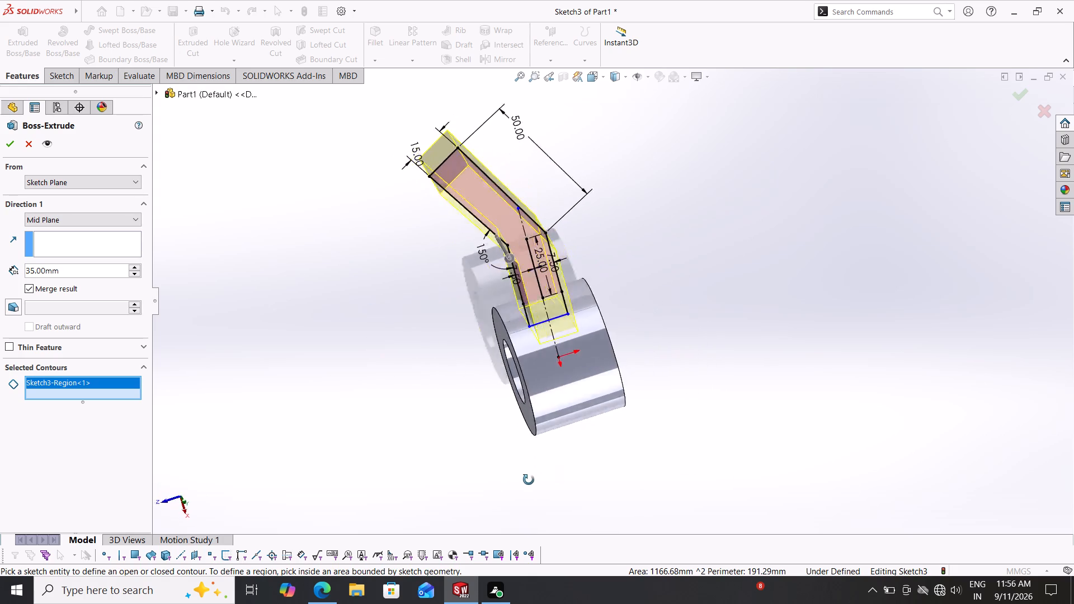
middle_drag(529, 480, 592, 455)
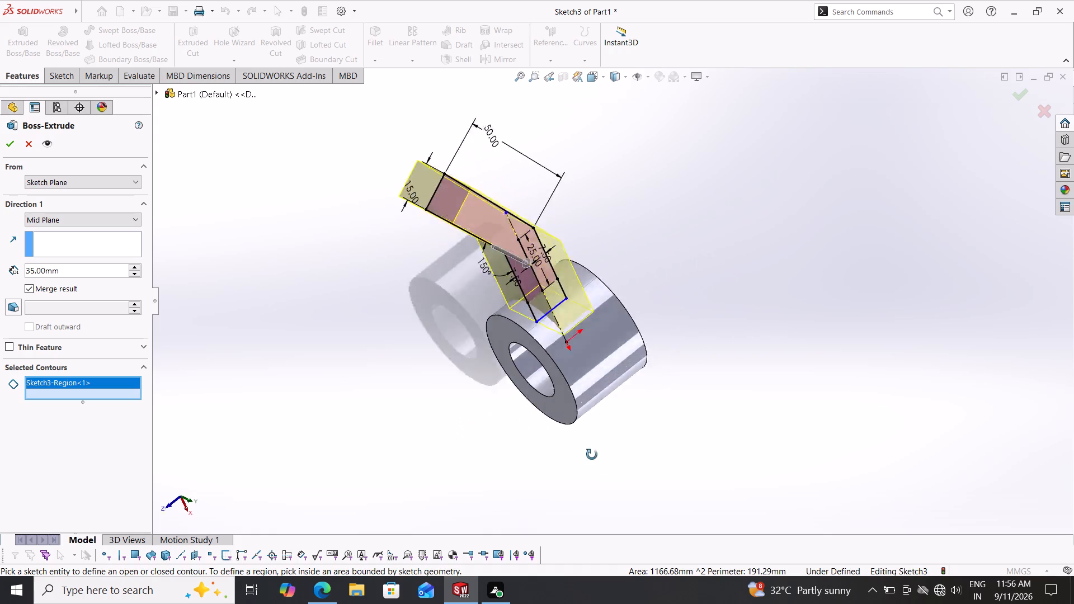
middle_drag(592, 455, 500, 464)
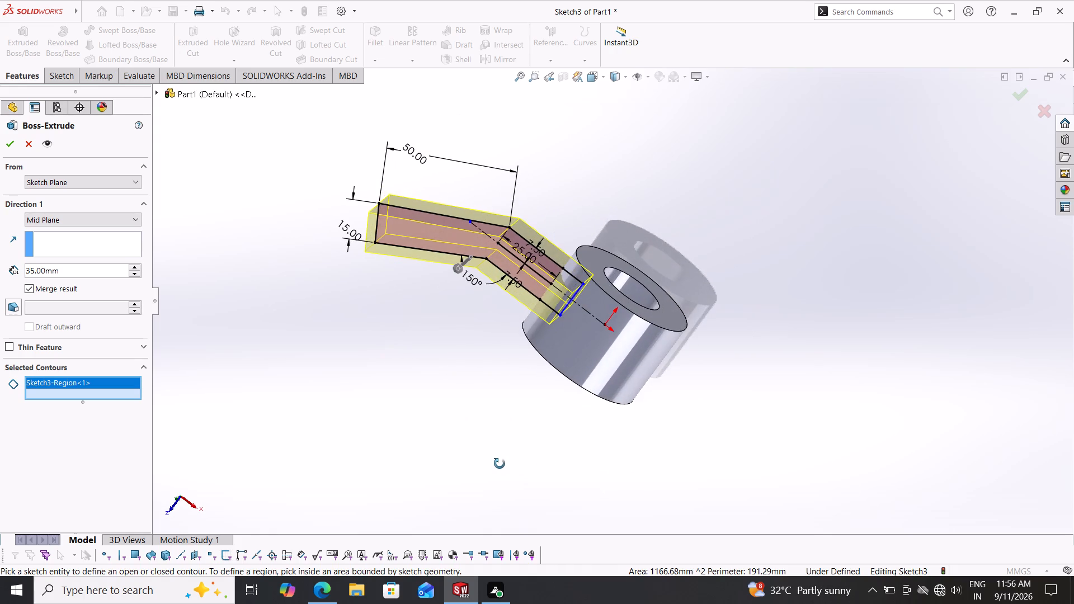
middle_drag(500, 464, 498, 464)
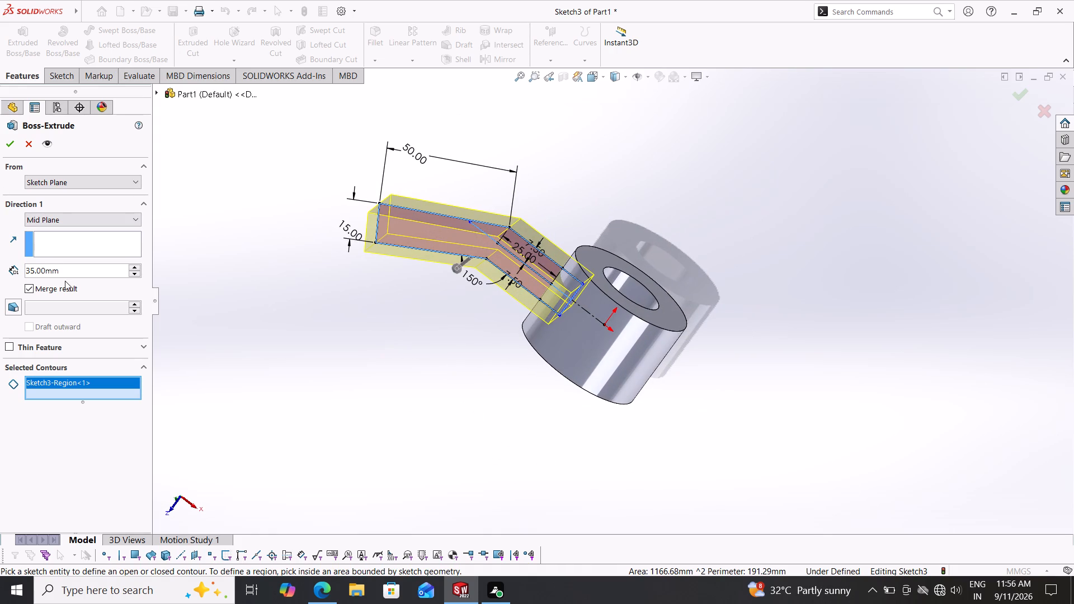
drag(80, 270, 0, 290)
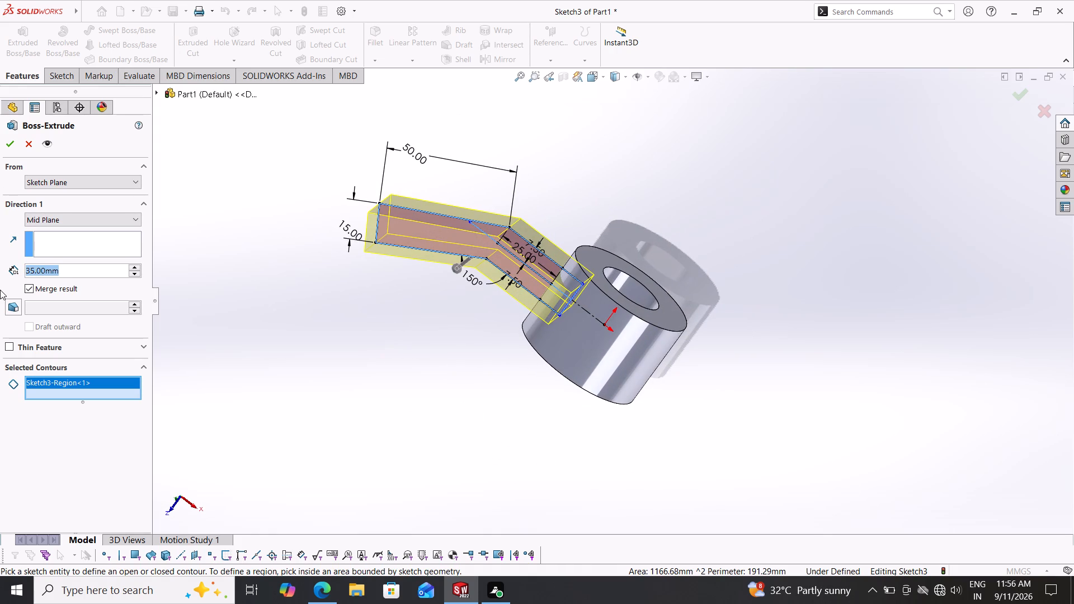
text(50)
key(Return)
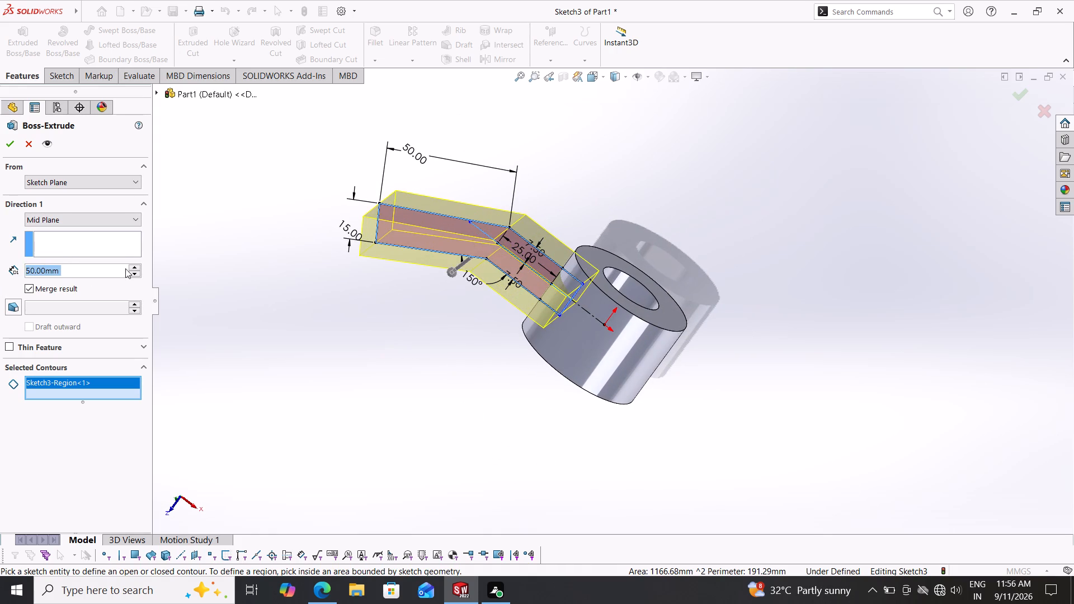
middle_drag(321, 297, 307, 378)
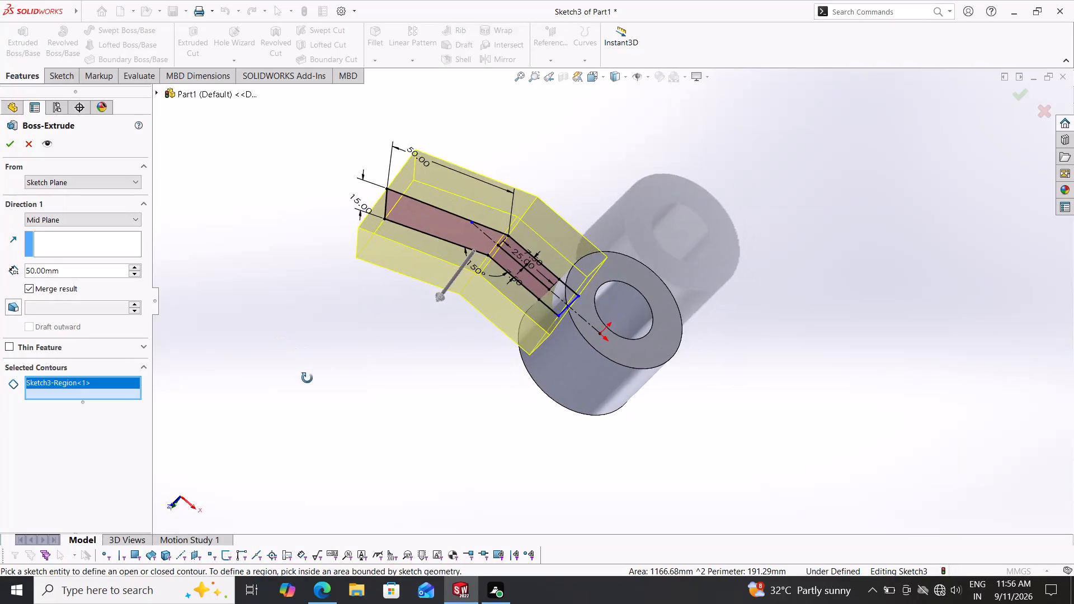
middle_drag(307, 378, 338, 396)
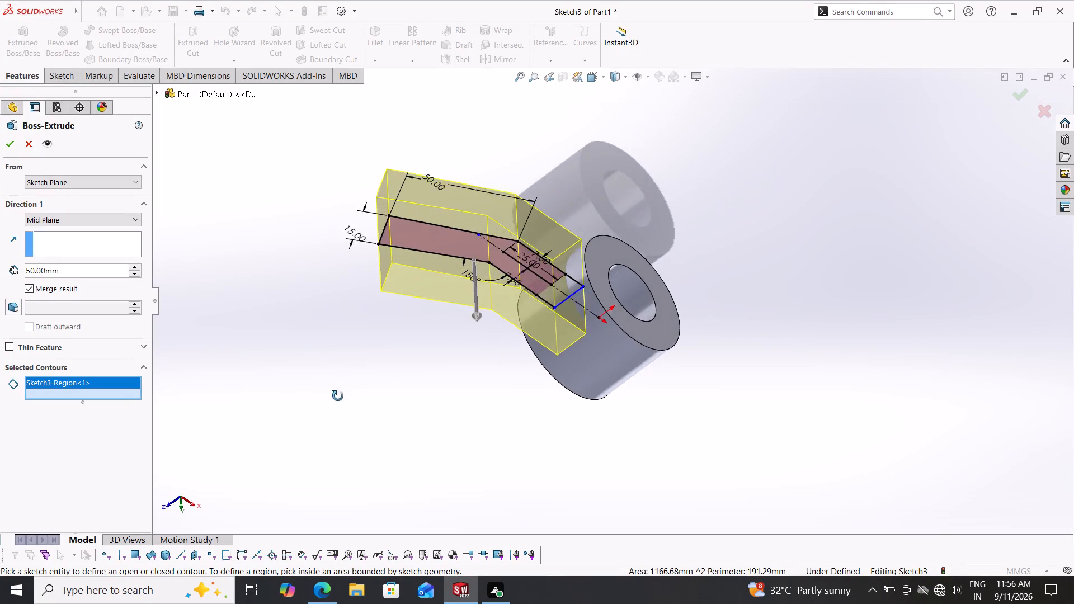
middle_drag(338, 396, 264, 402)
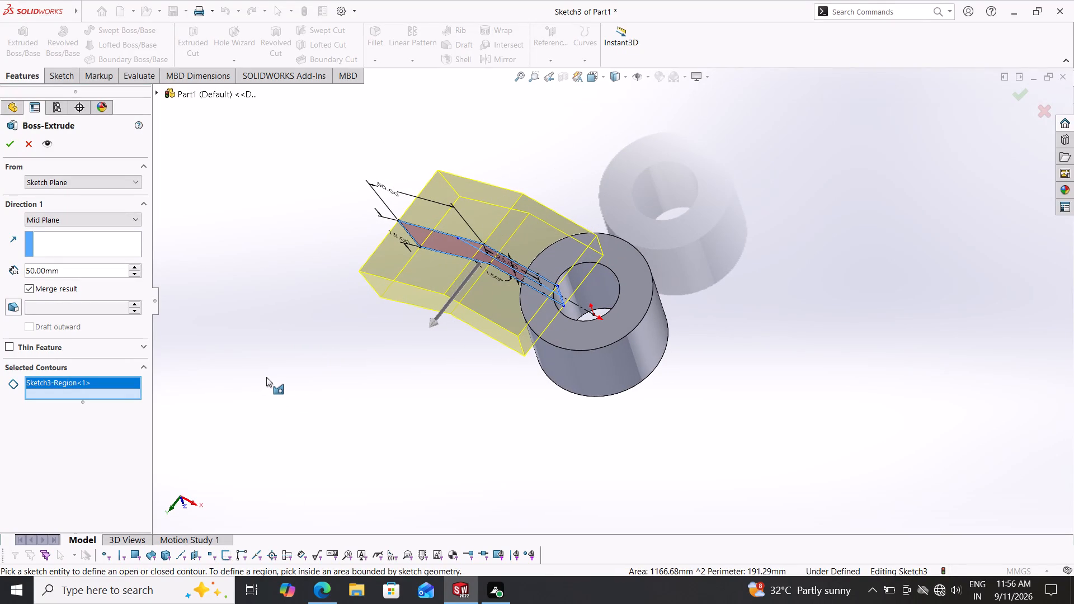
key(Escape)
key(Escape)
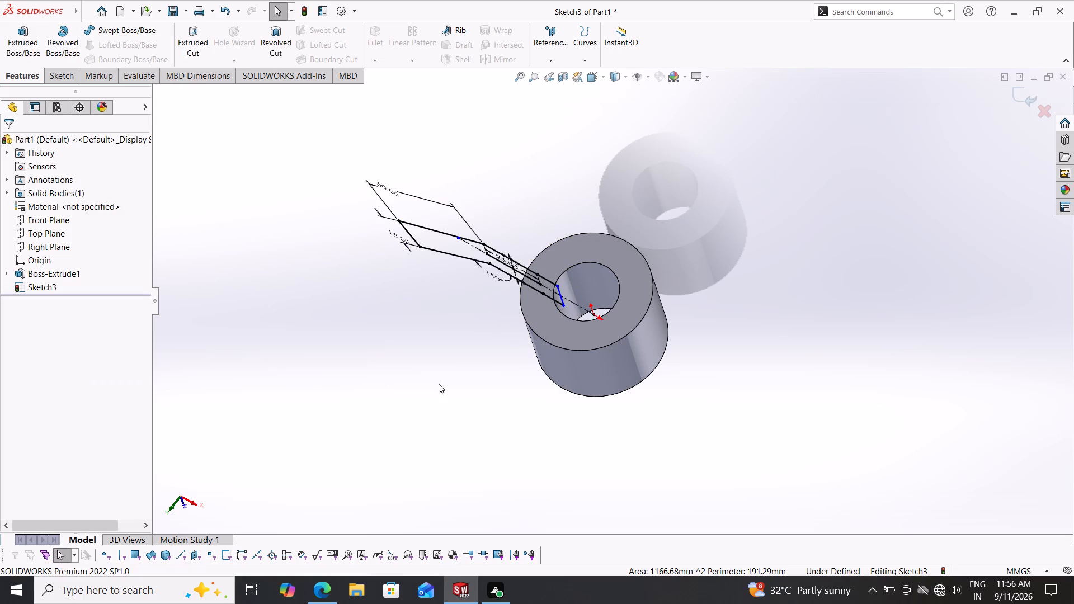
Move the arm profile's inner end line further into the cylinder, to about 3.5 mm past the origin.
middle_drag(446, 384, 504, 287)
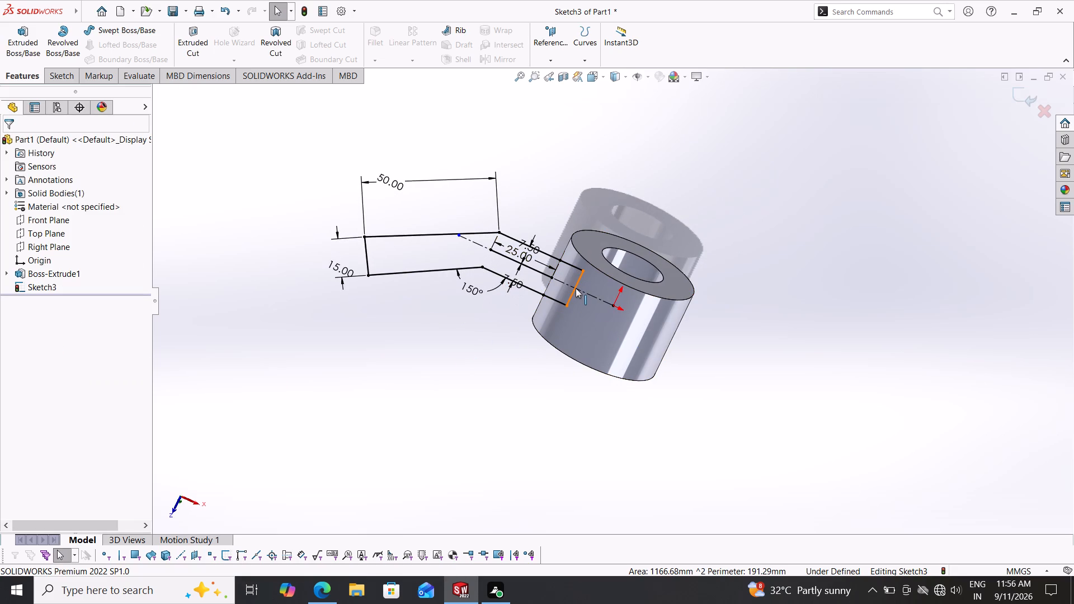
drag(576, 288, 604, 306)
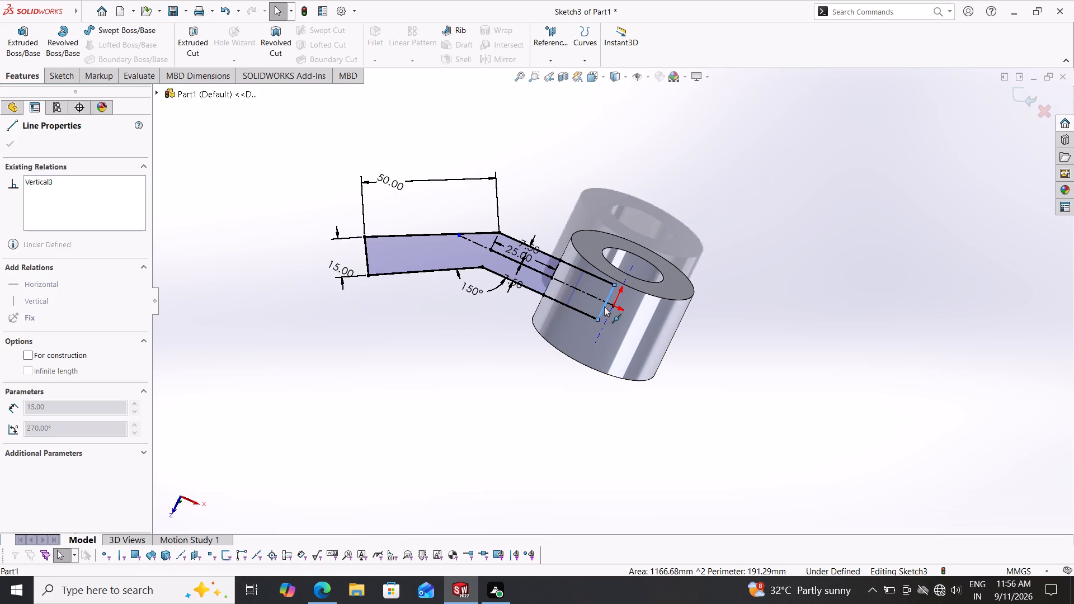
drag(604, 306, 619, 315)
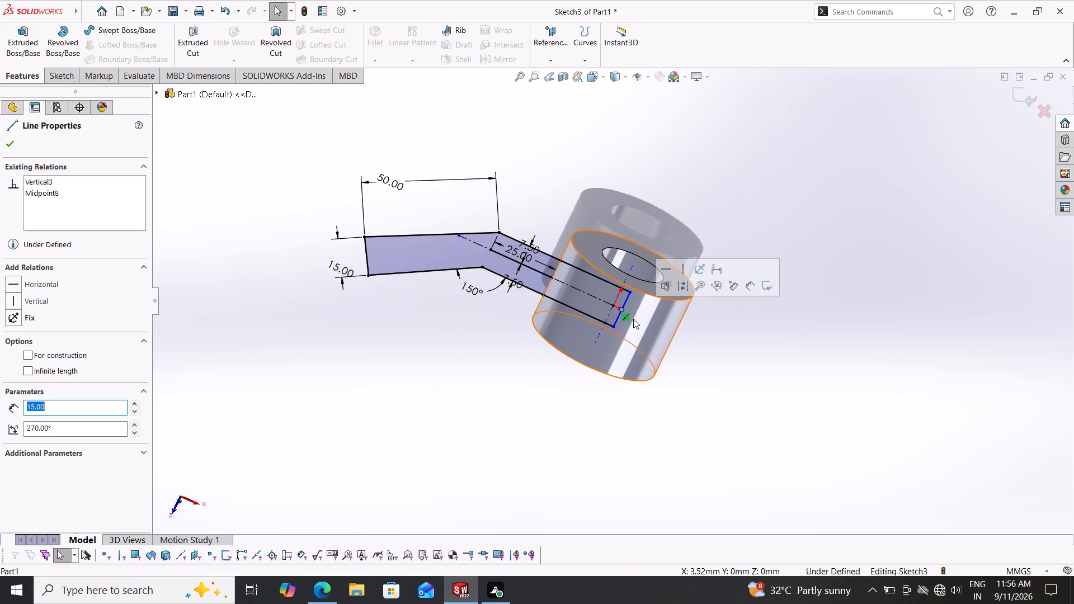
key(Escape)
key(Escape)
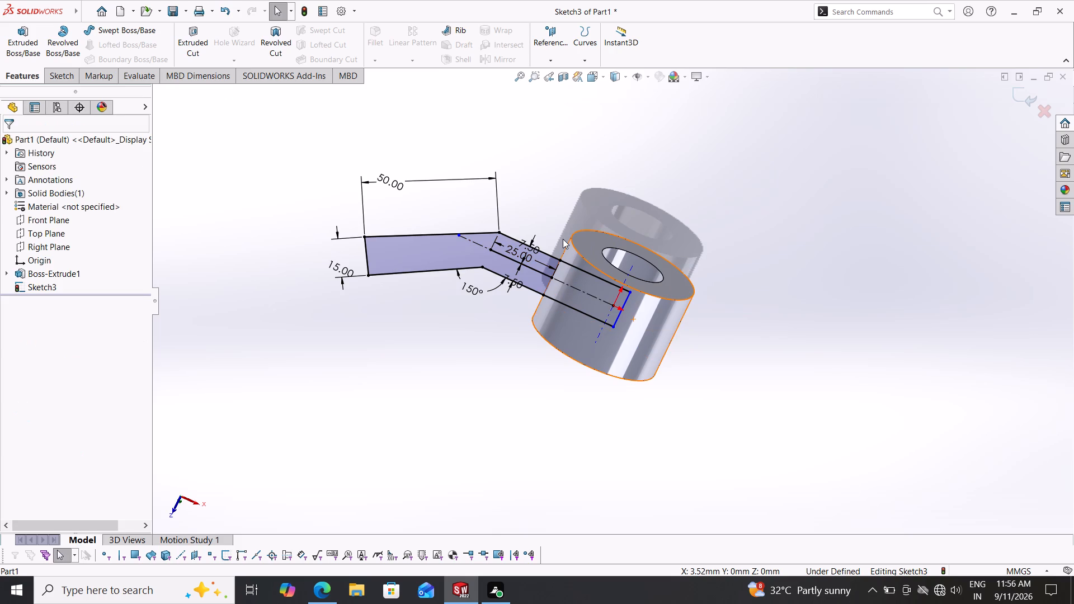
Extrude the bent arm region 50 mm with the Mid Plane end condition, merged with the cylinder.
click(21, 40)
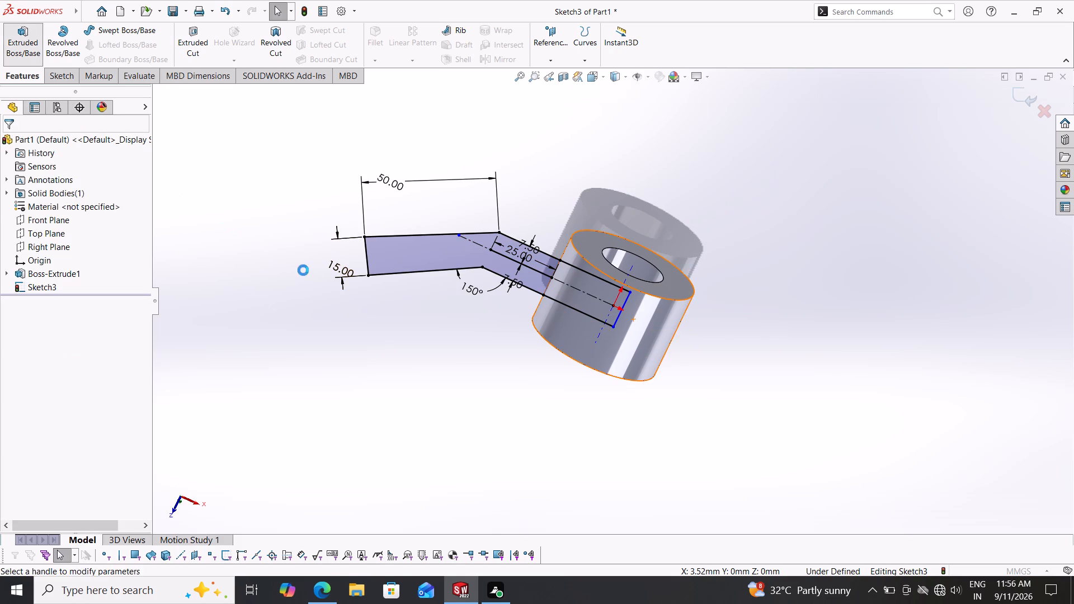
click(427, 249)
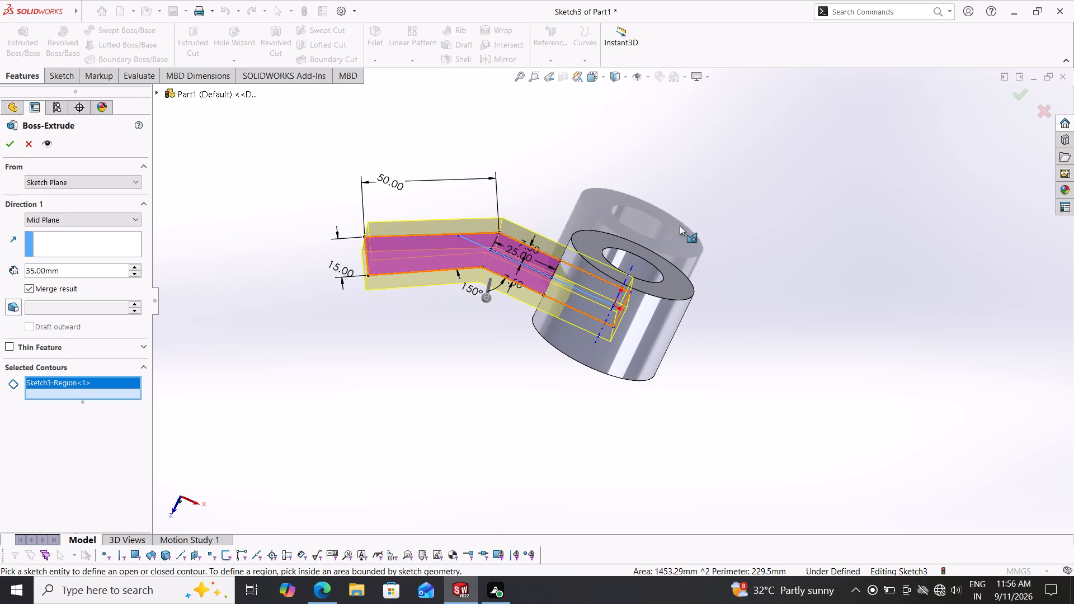
middle_drag(679, 232, 646, 297)
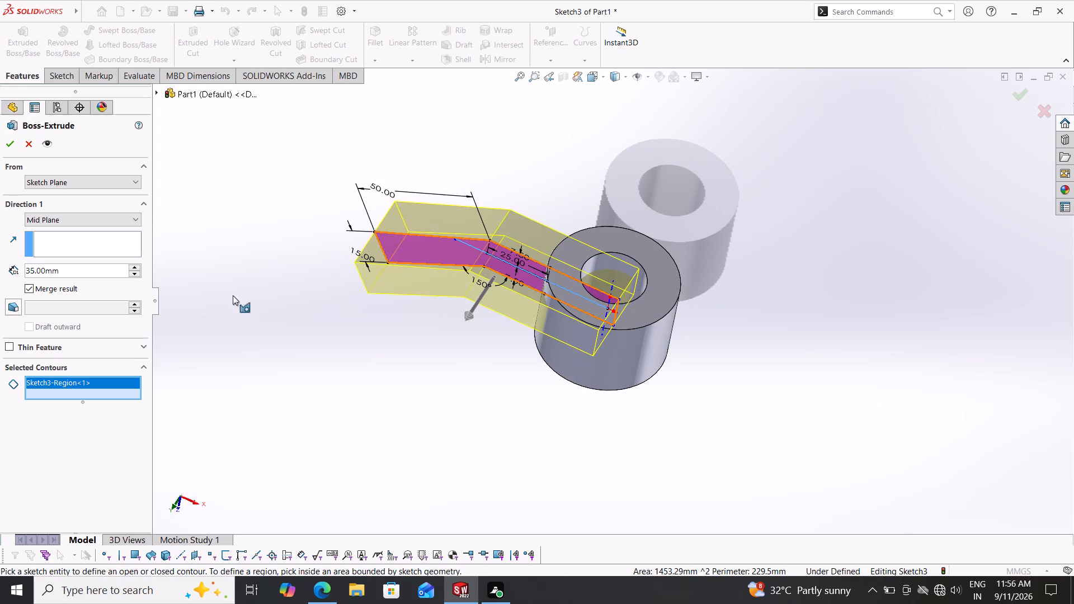
drag(74, 272, 0, 268)
text(100)
key(Return)
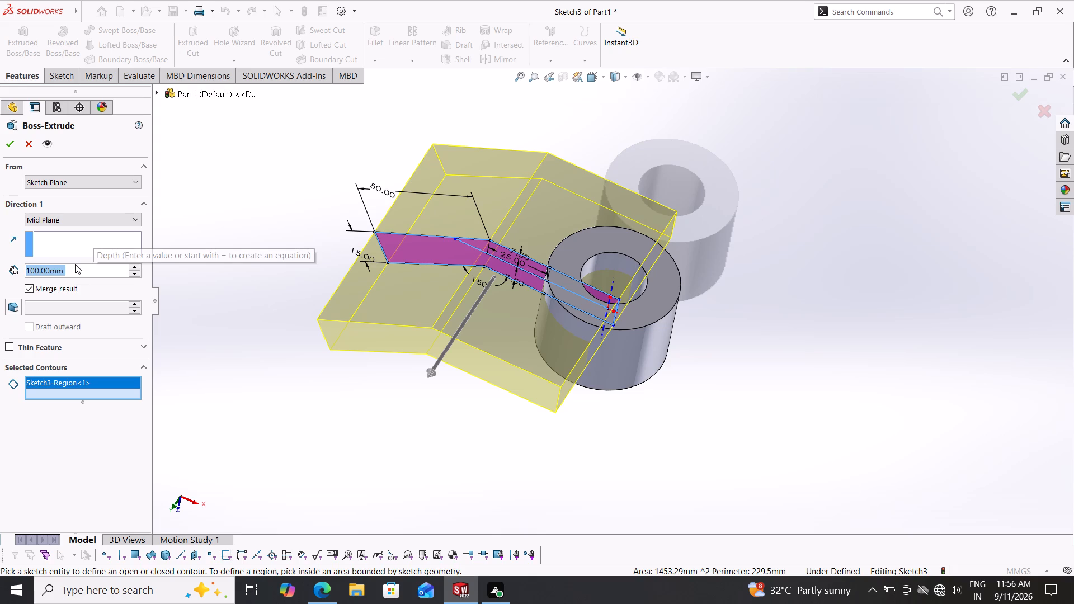
text(50)
key(Return)
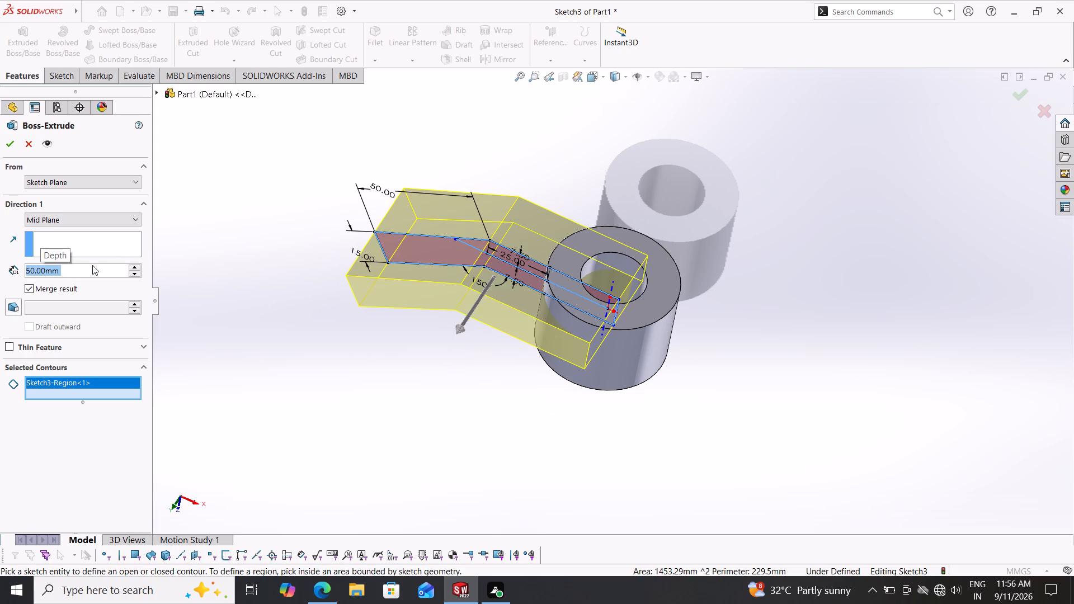
scroll(553, 461, down, 1)
middle_drag(553, 461, 491, 472)
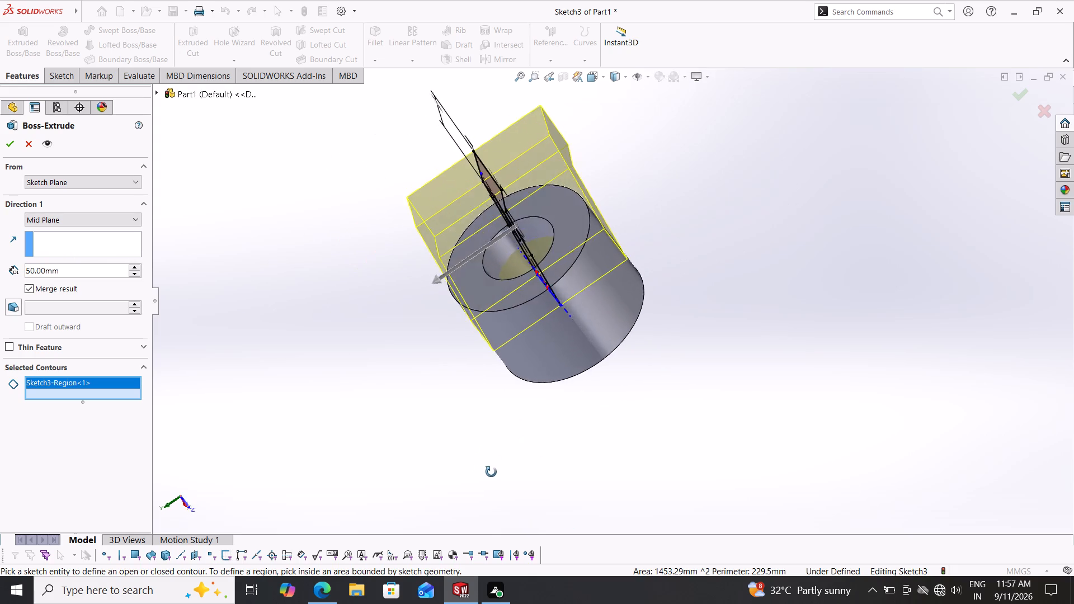
middle_drag(491, 472, 540, 499)
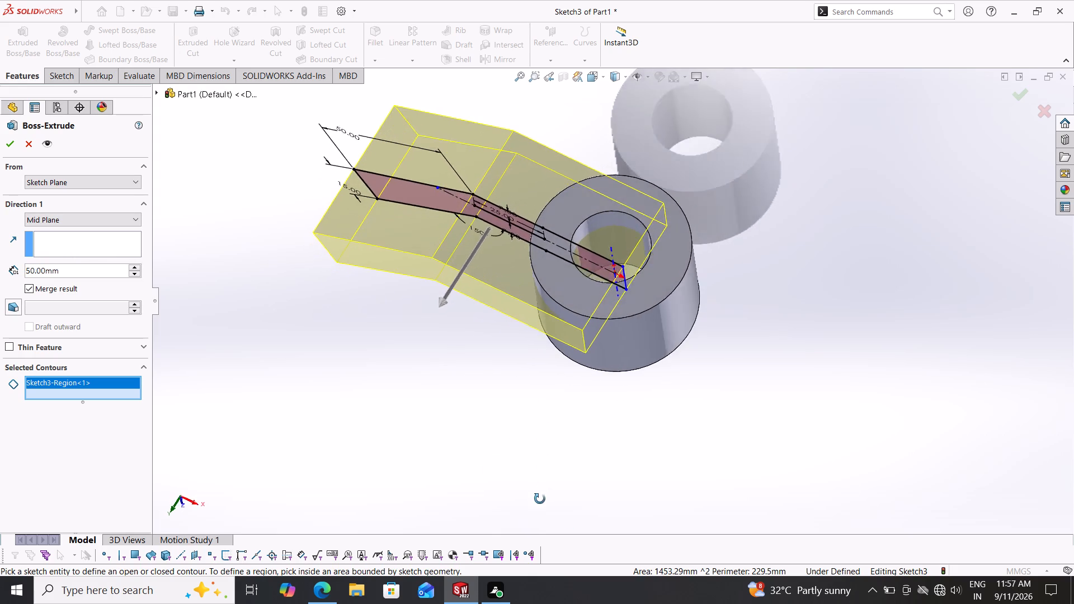
middle_drag(540, 499, 571, 451)
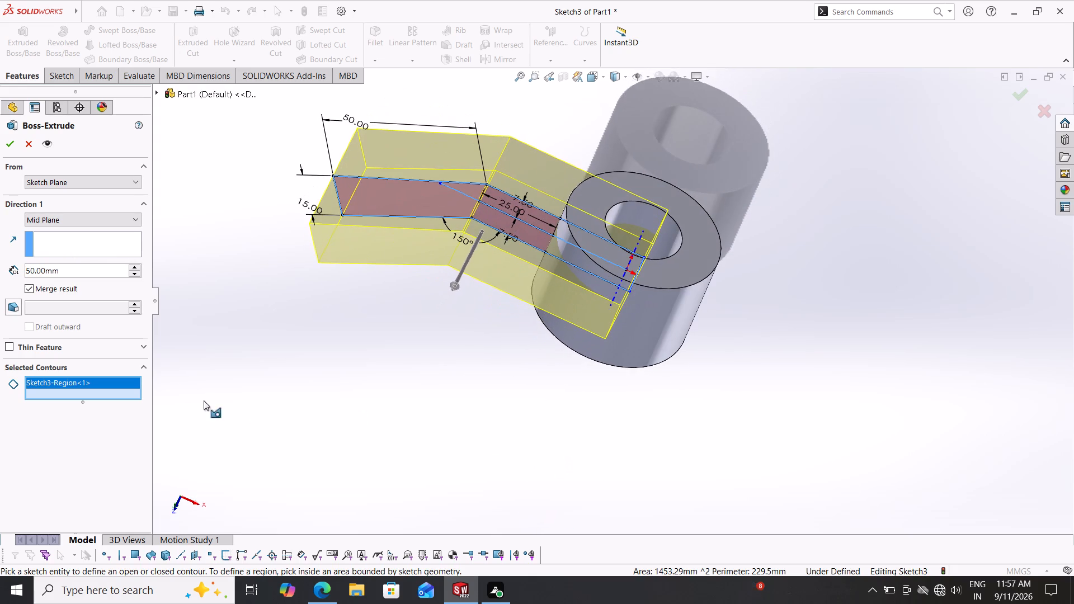
click(13, 145)
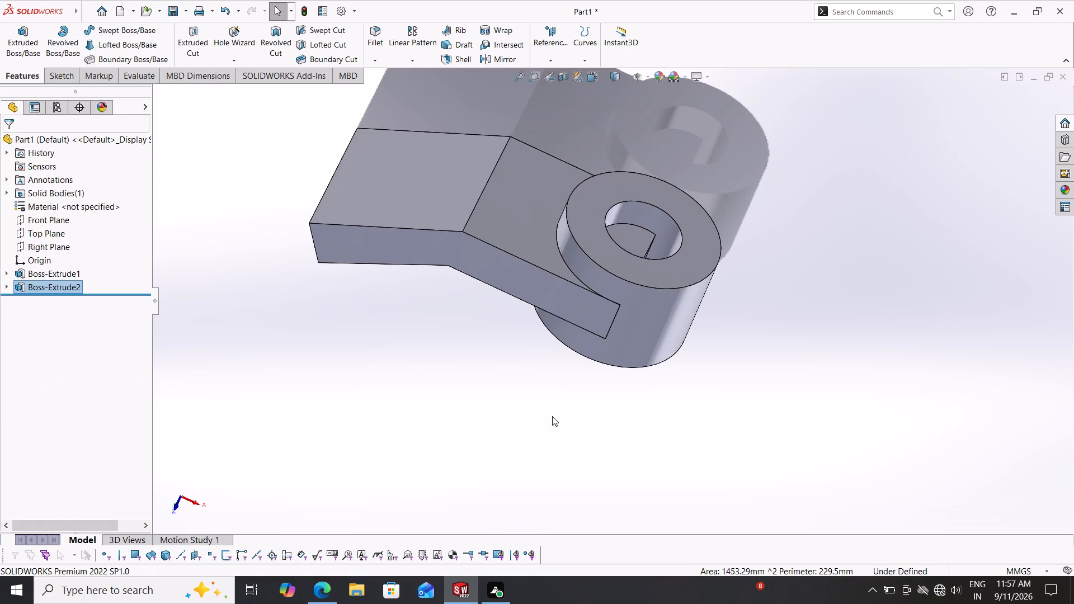
middle_drag(572, 412, 582, 461)
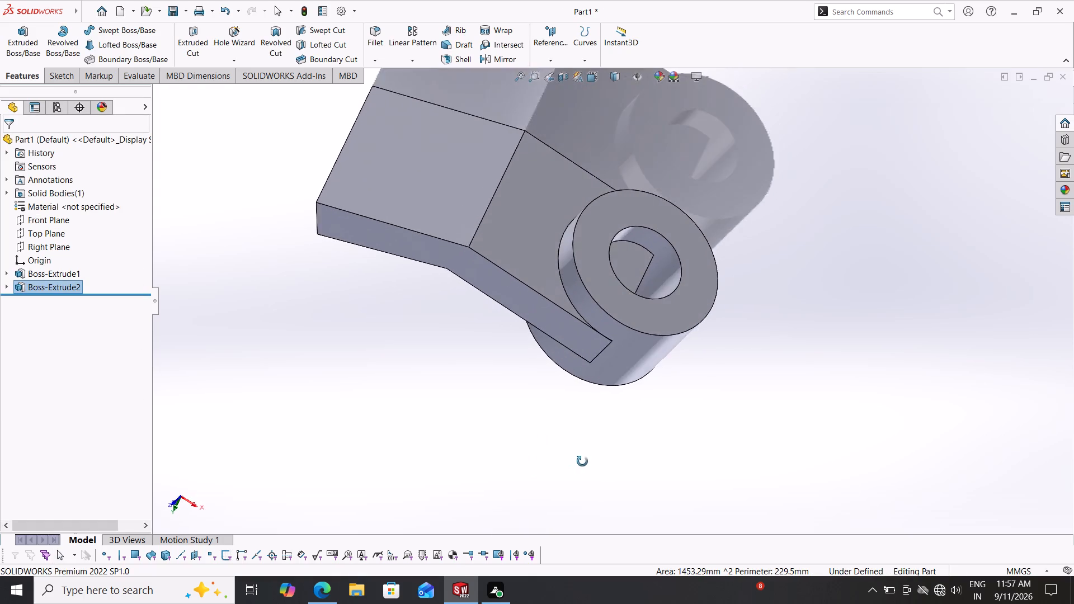
Start a new sketch on the flat side face of the bent arm.
middle_drag(582, 461, 562, 400)
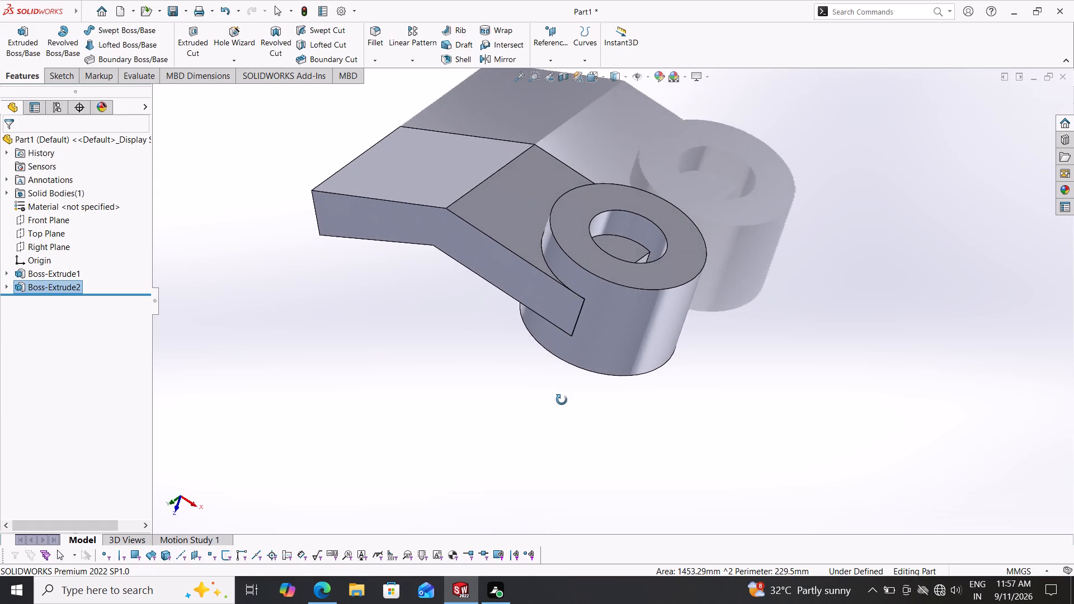
middle_drag(562, 400, 656, 447)
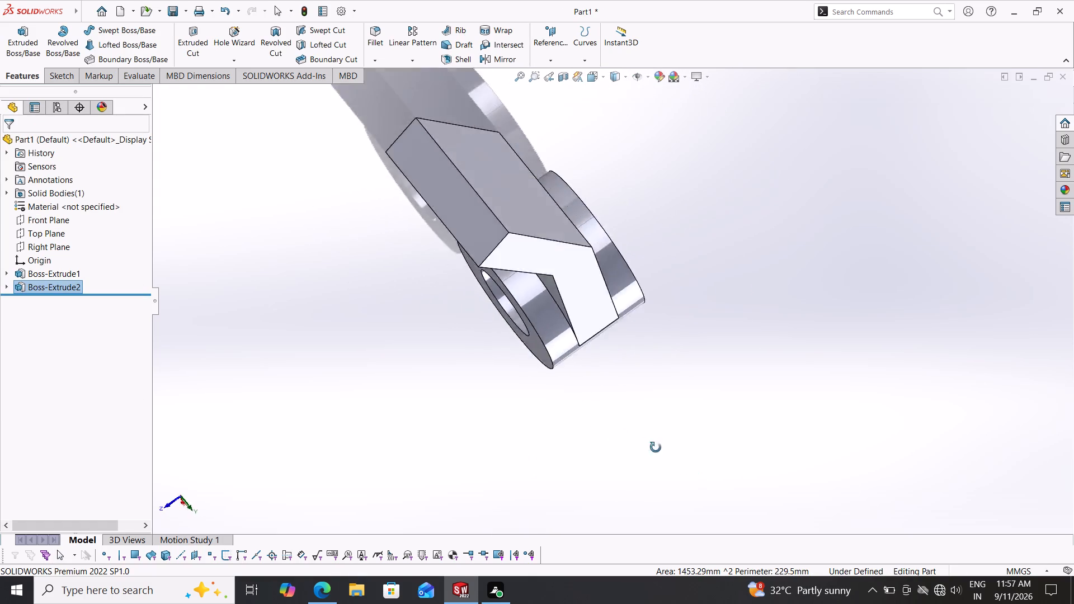
middle_drag(656, 447, 654, 420)
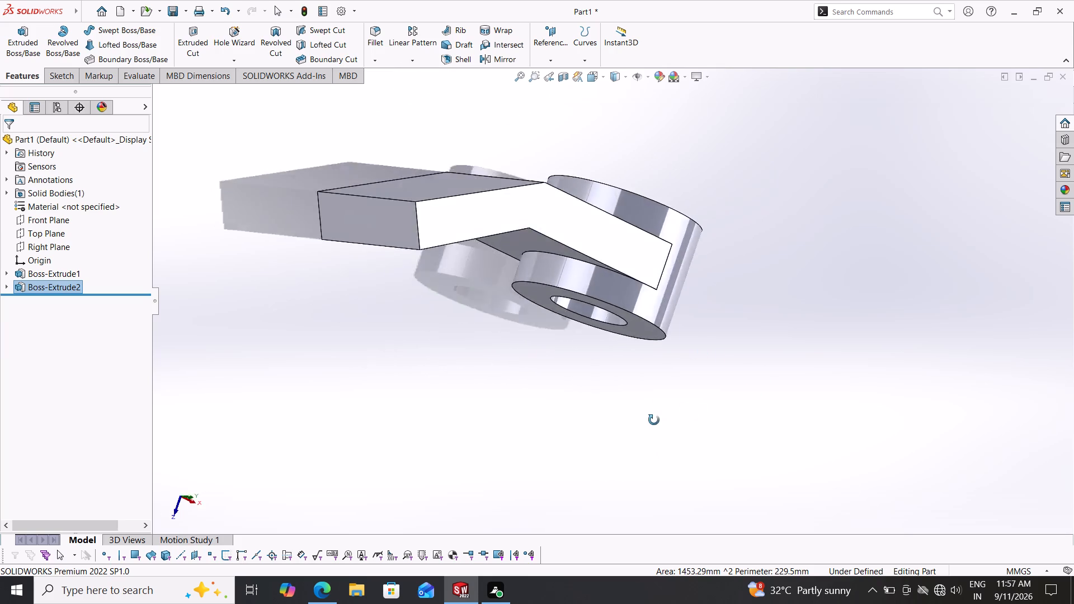
middle_drag(654, 420, 643, 438)
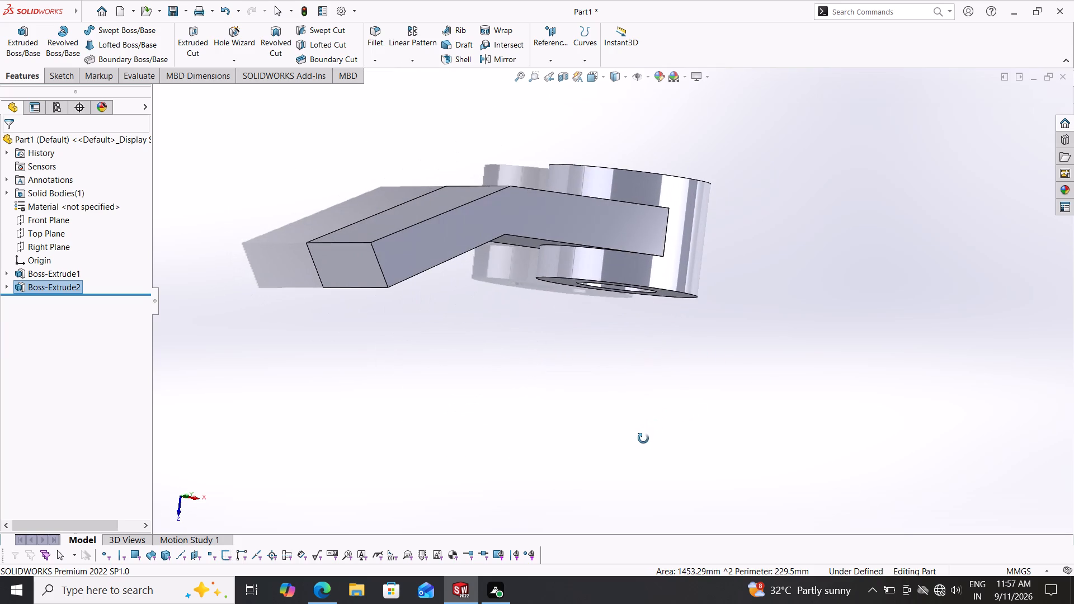
middle_drag(643, 438, 643, 439)
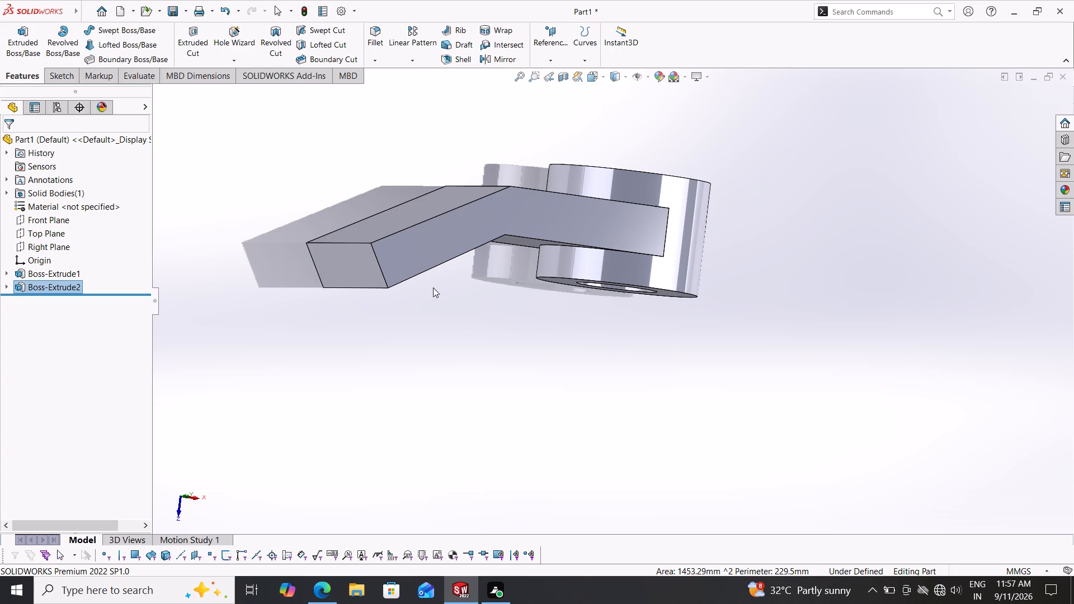
click(460, 229)
click(510, 195)
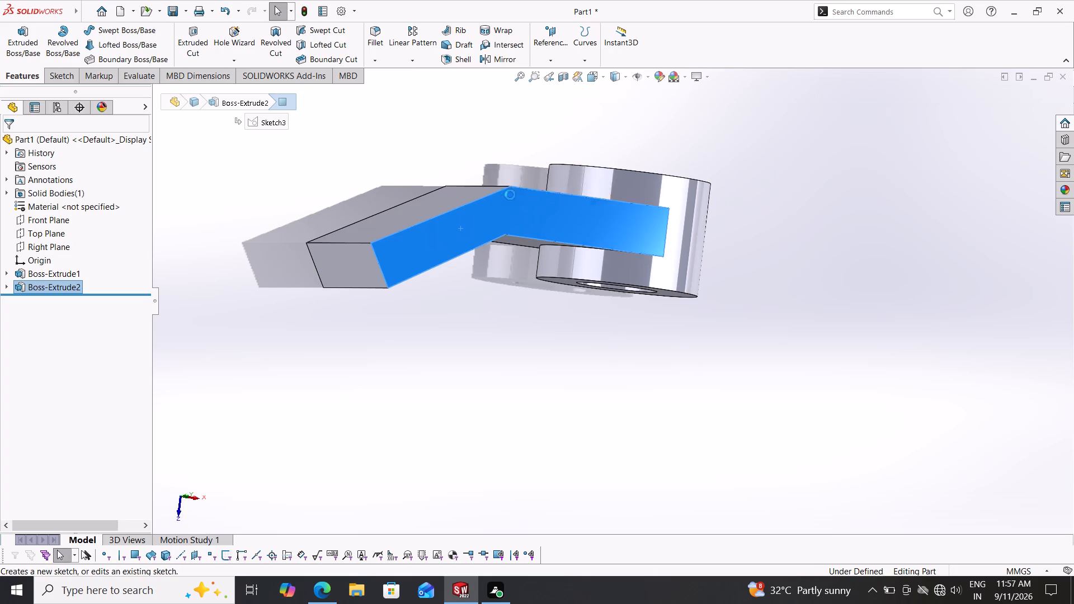
key(Escape)
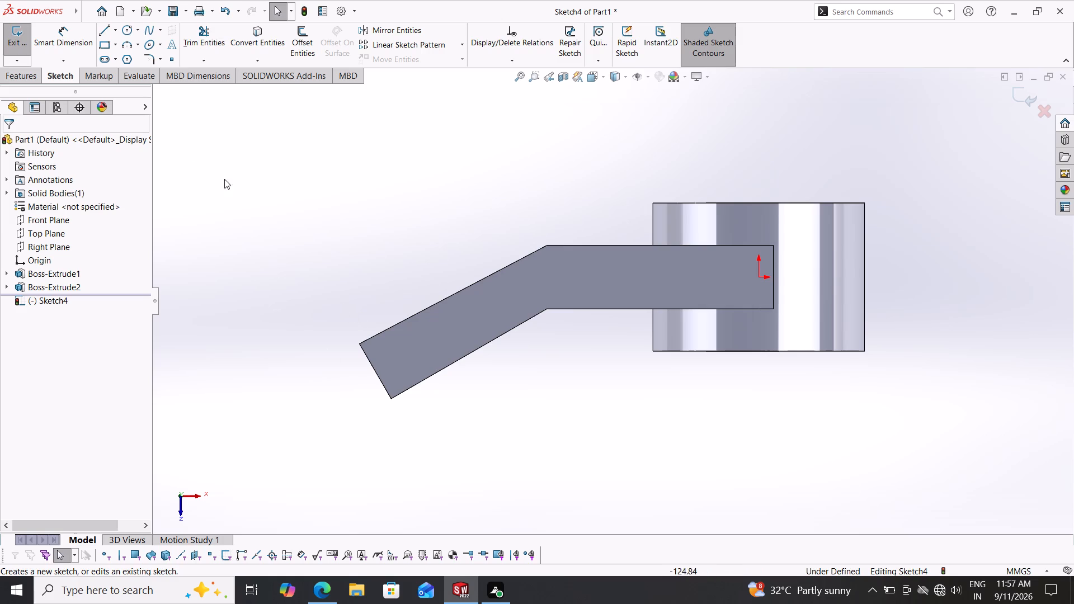
Sketch a line about 4.9 mm long perpendicular from the sloped section's upper edge, continued by a line about 15 mm parallel to that edge.
click(100, 29)
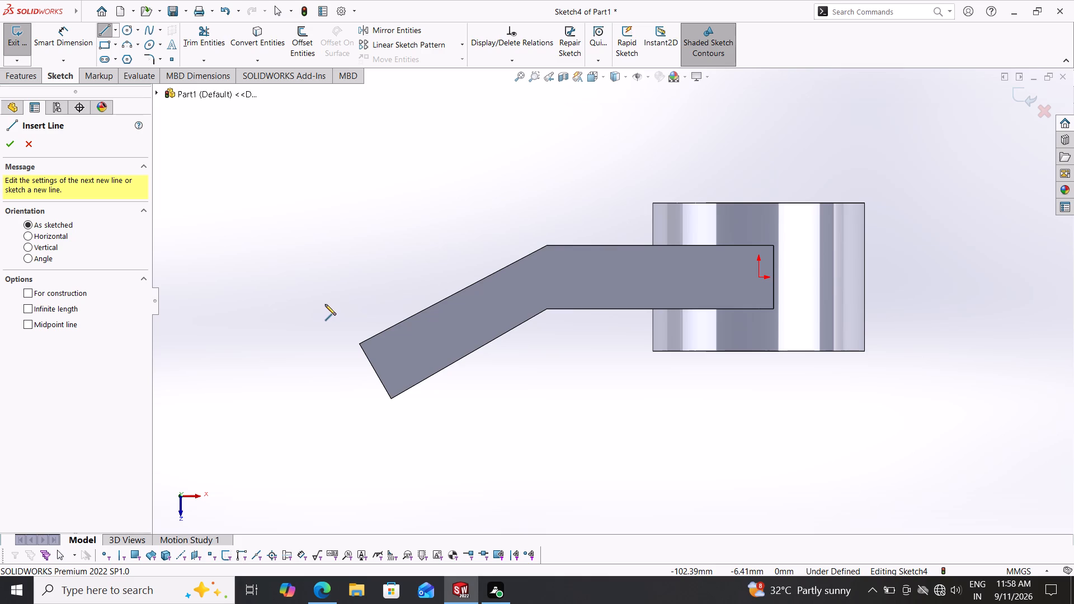
click(436, 302)
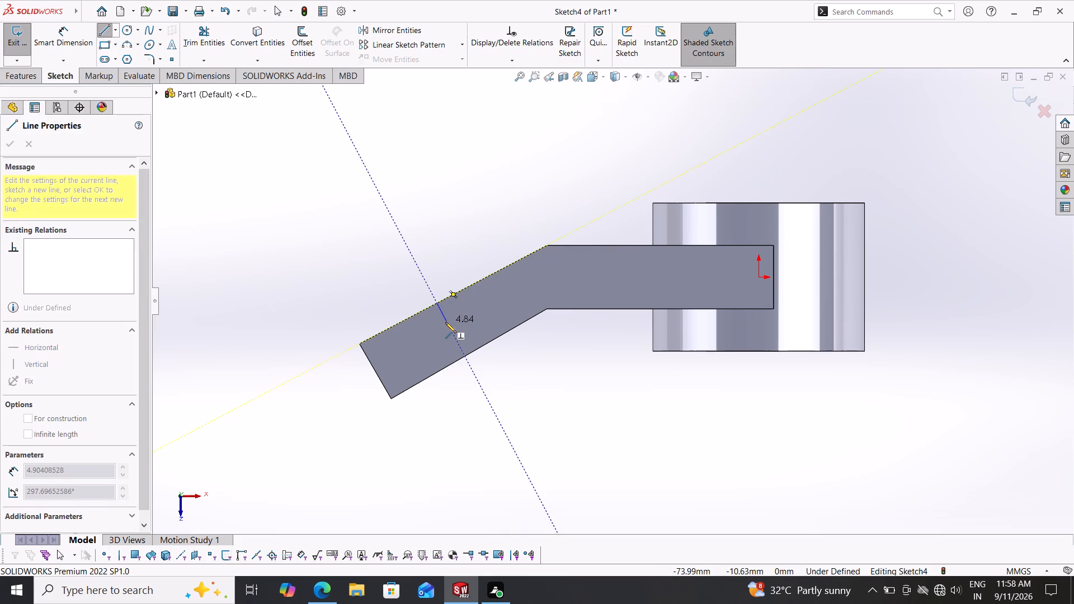
click(445, 322)
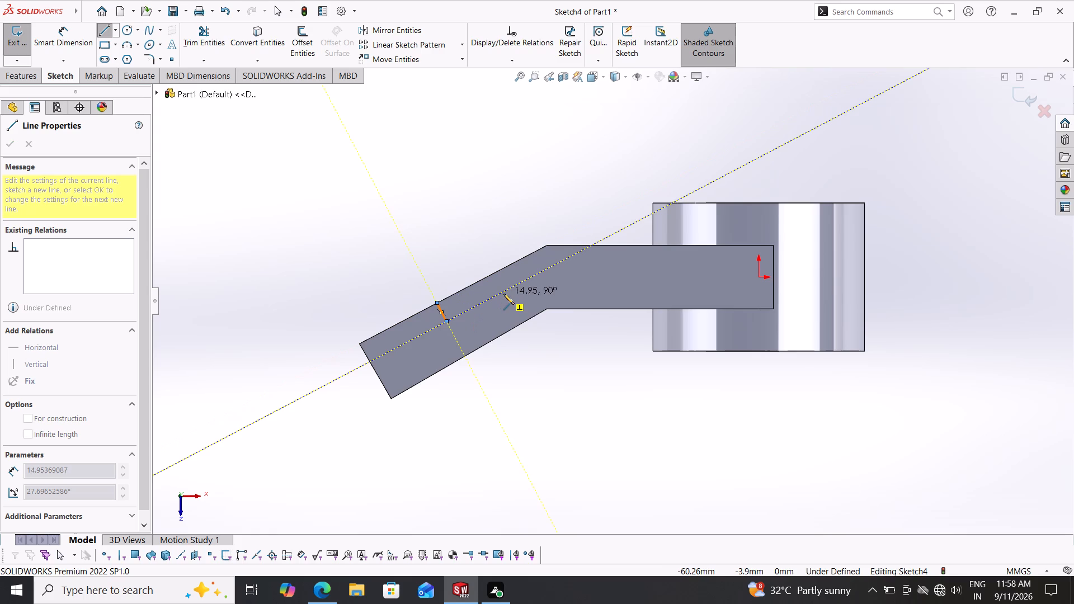
click(503, 294)
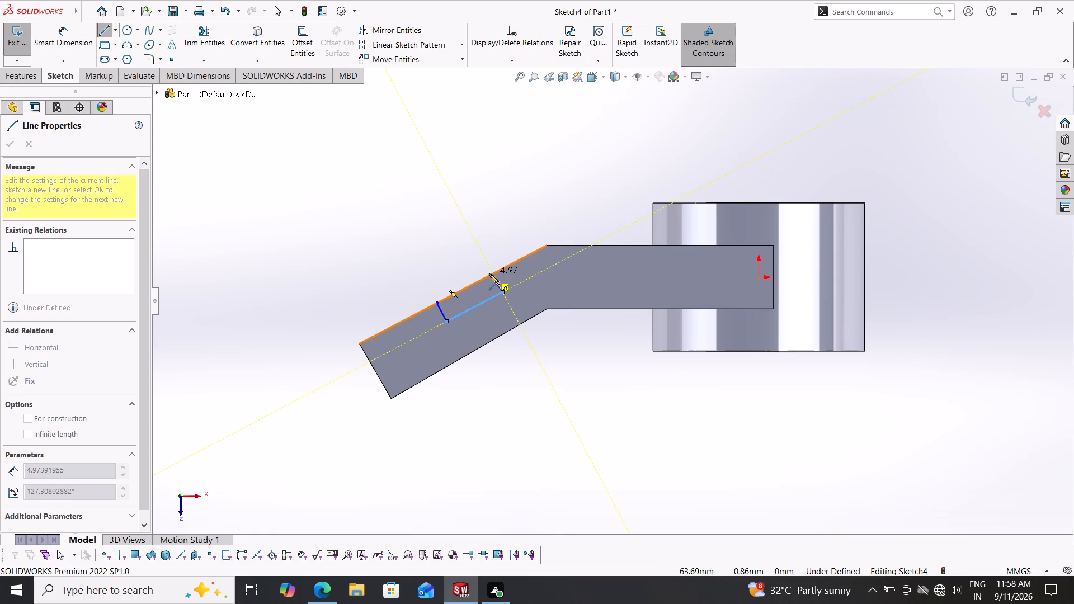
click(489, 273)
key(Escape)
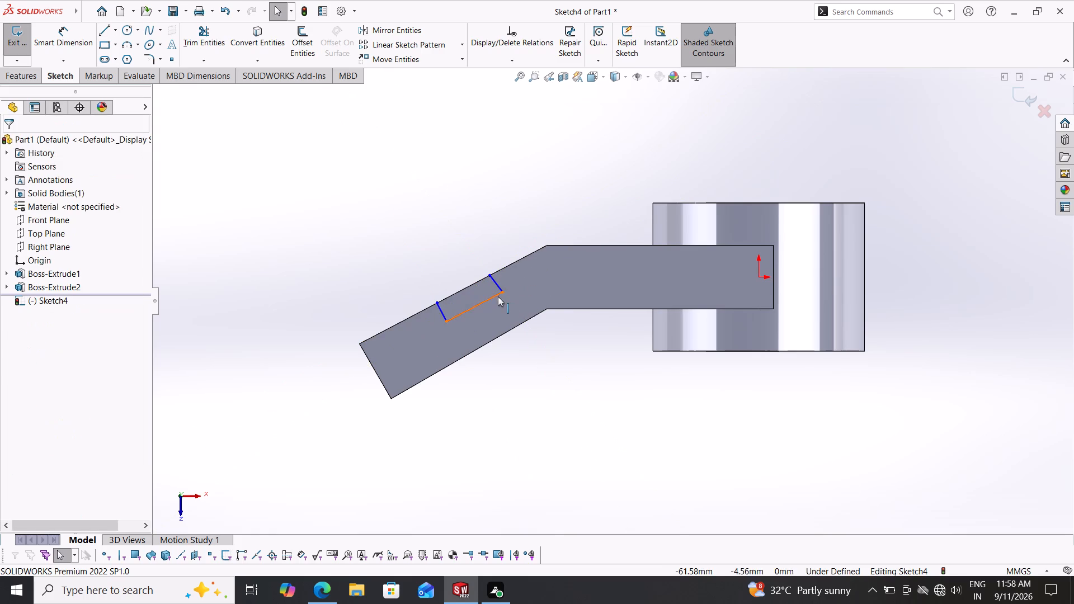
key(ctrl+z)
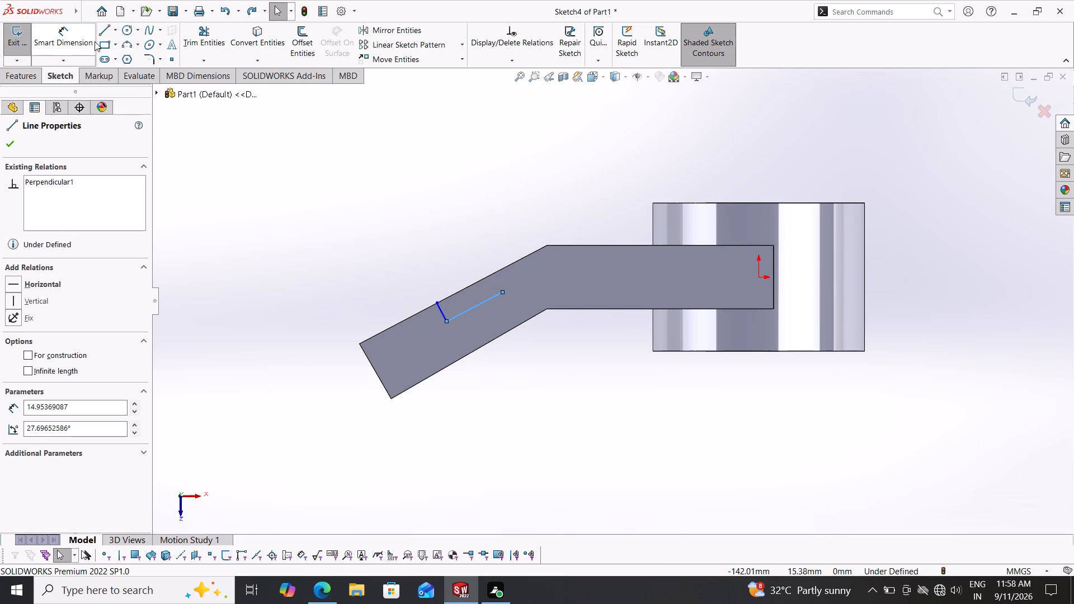
Close the notch profile with a perpendicular line about 4.9 mm long back to the upper edge and a line about 15 mm along that edge.
click(102, 25)
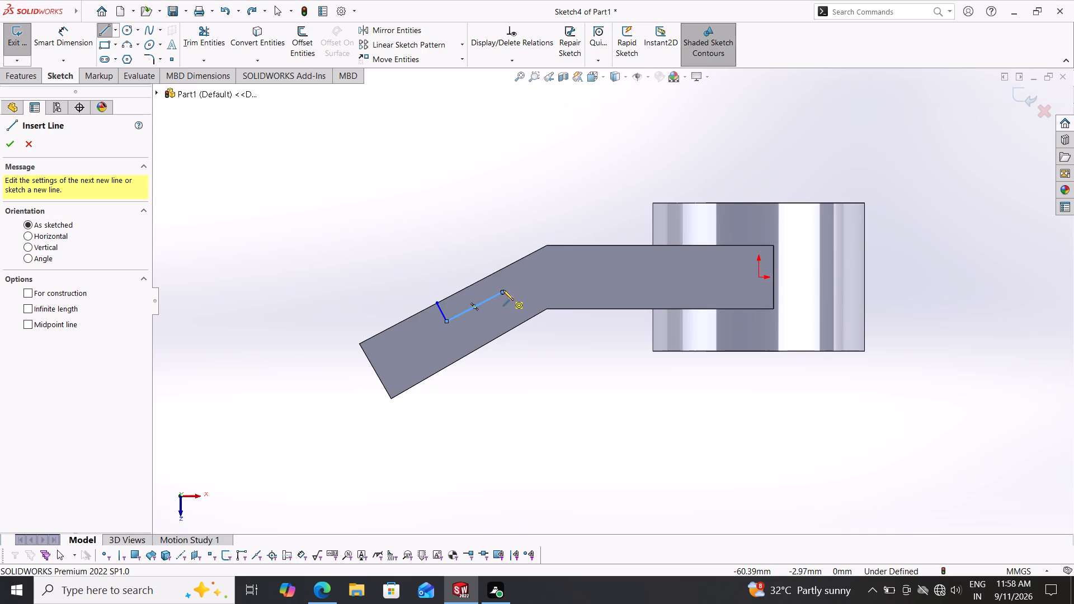
click(505, 292)
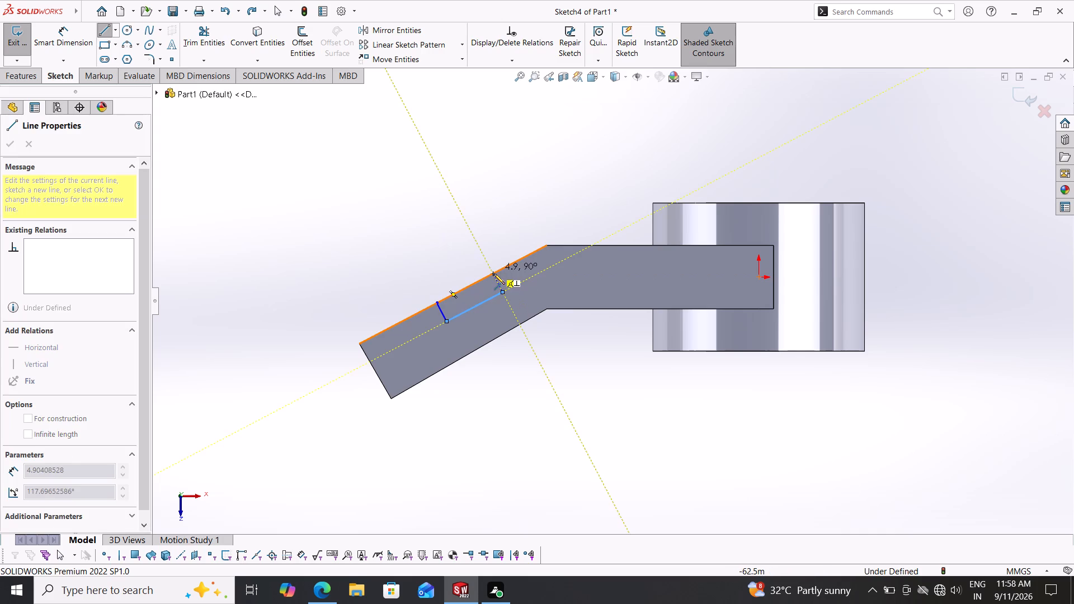
click(494, 273)
key(Escape)
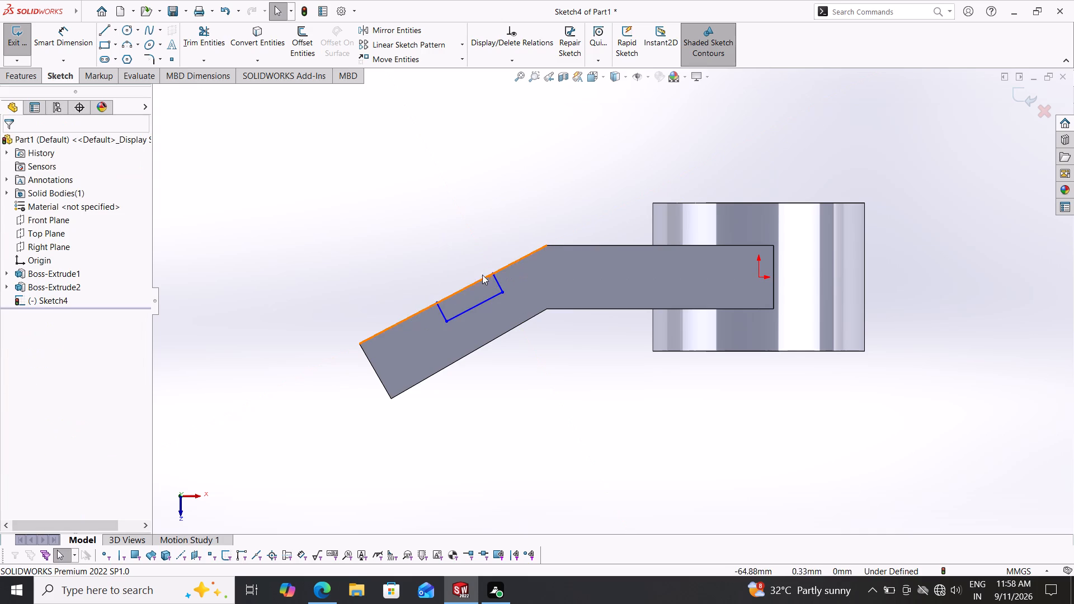
click(103, 31)
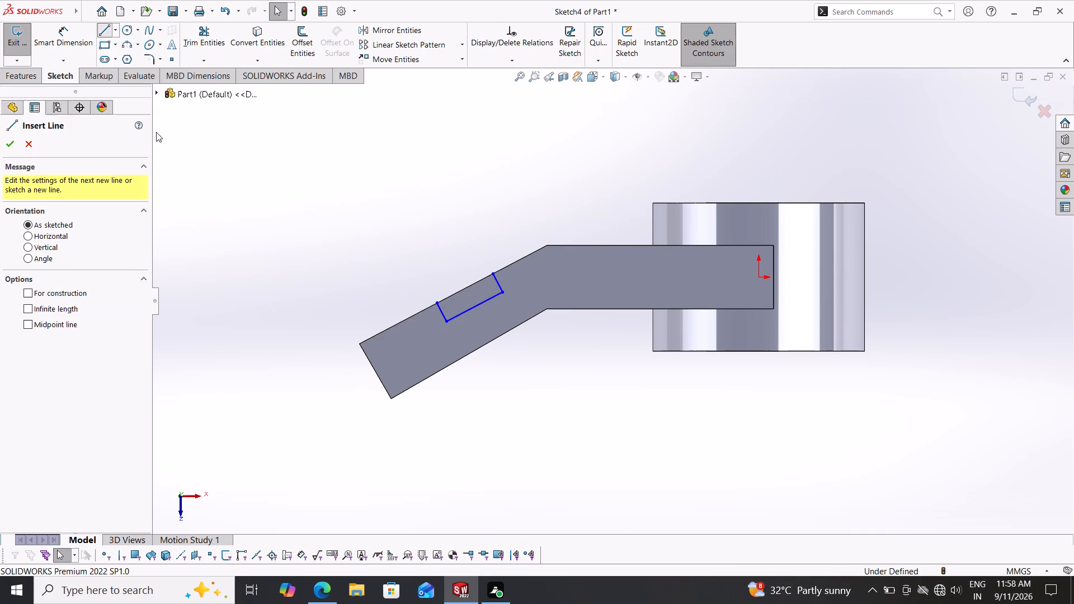
click(437, 304)
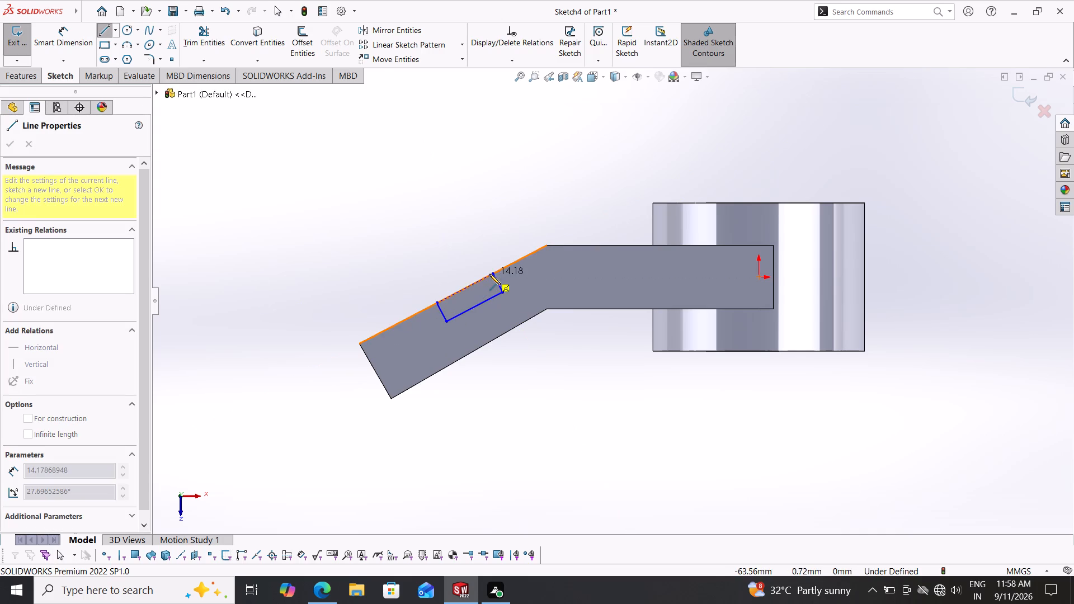
click(492, 272)
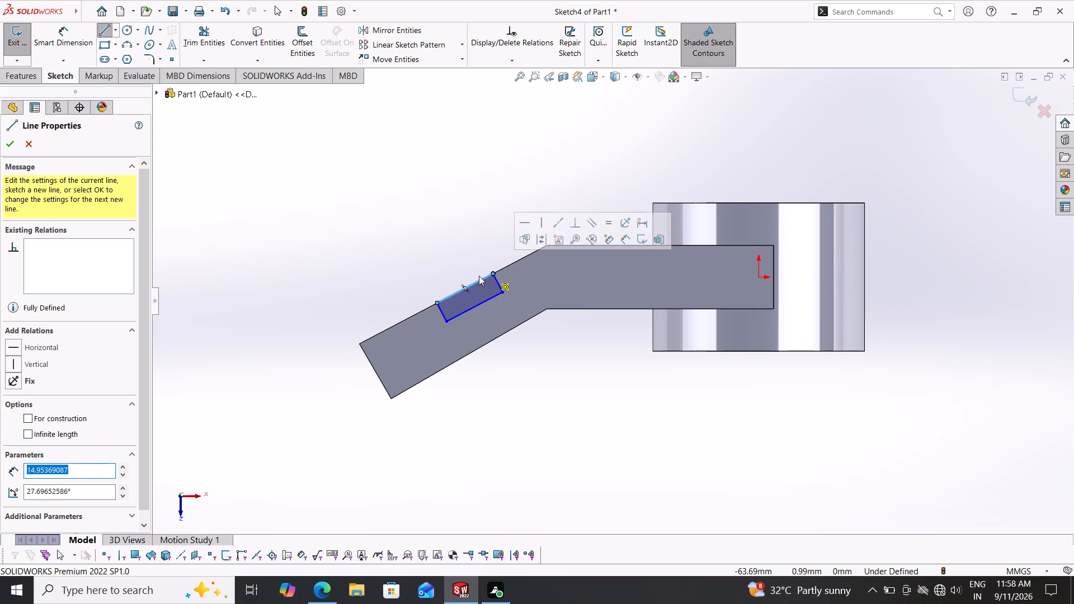
key(Escape)
key(Escape)
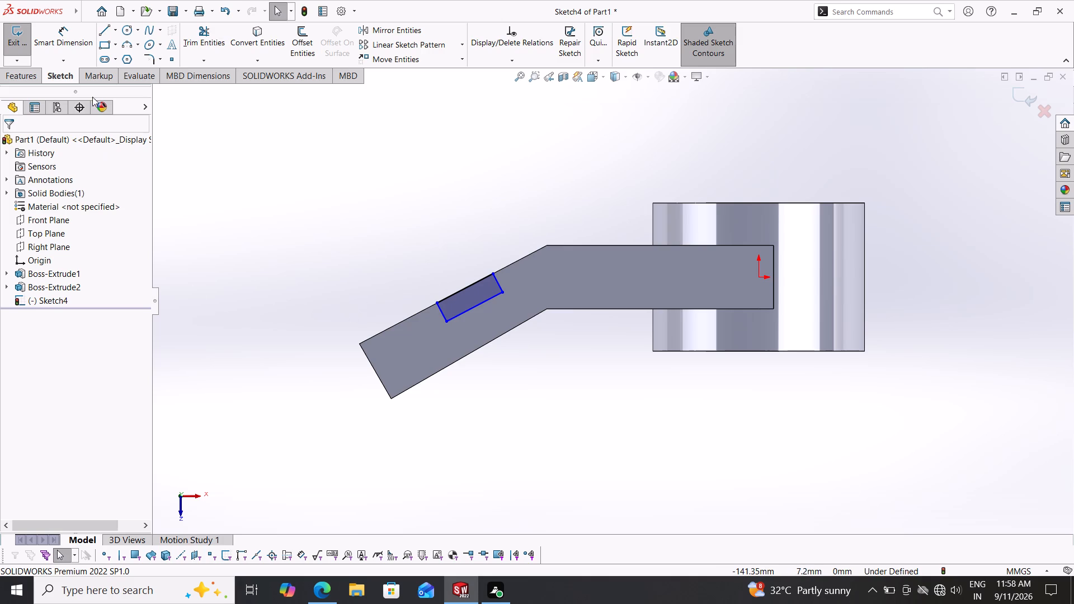
Dimension the notch's near corner 20 mm from the upper corner of the arm's outer end.
click(70, 43)
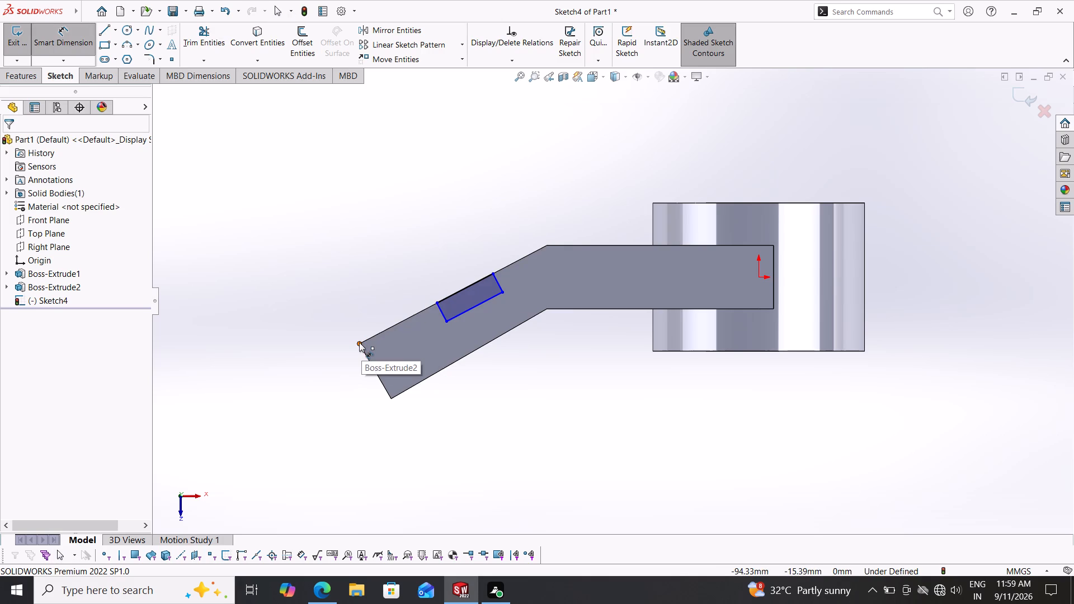
click(359, 342)
click(438, 304)
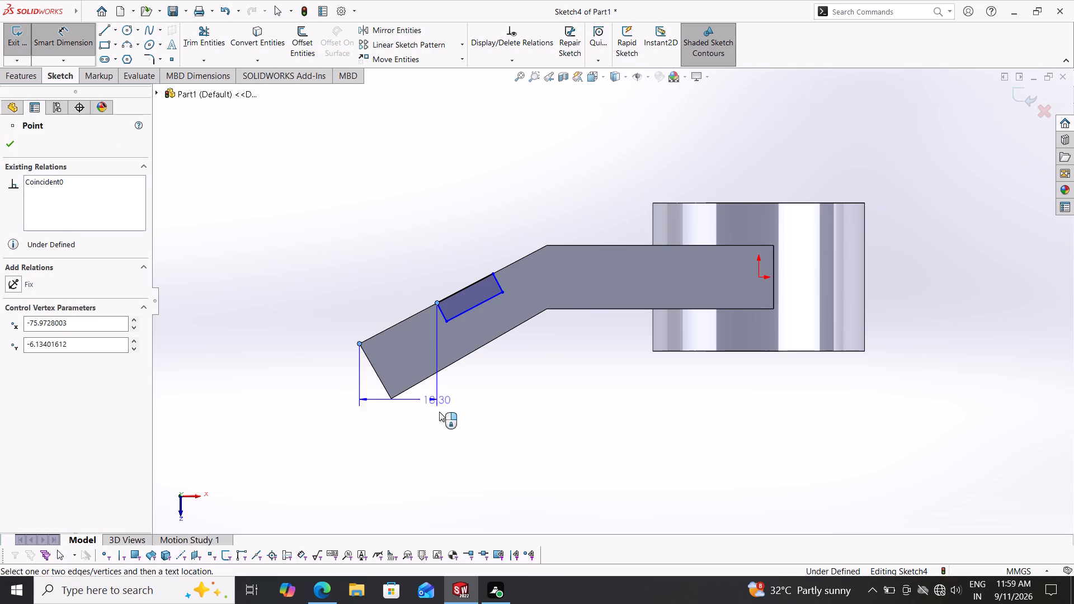
click(466, 421)
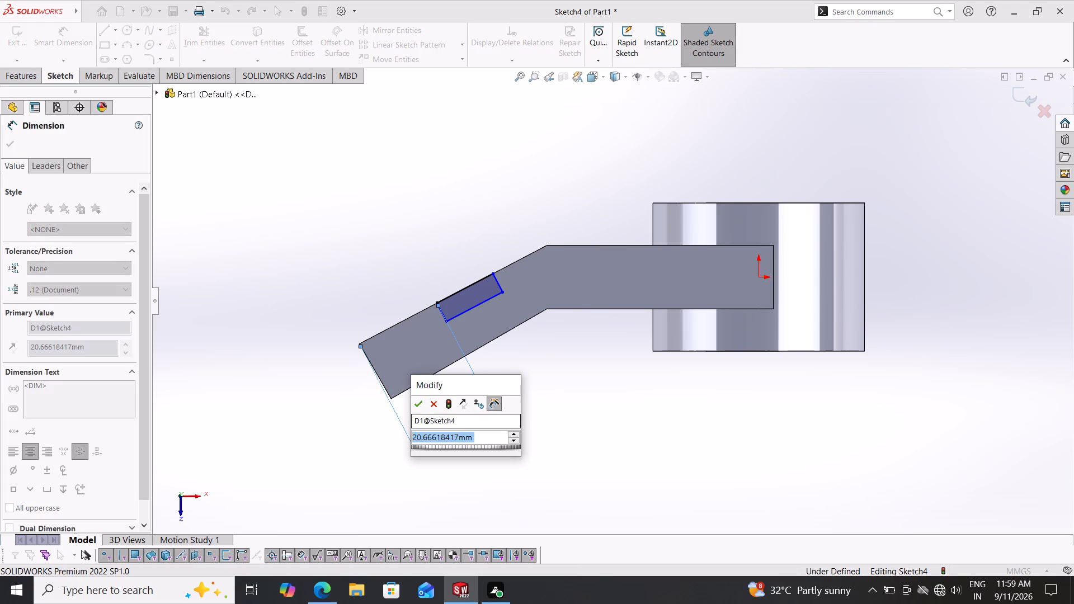
text(20)
key(Return)
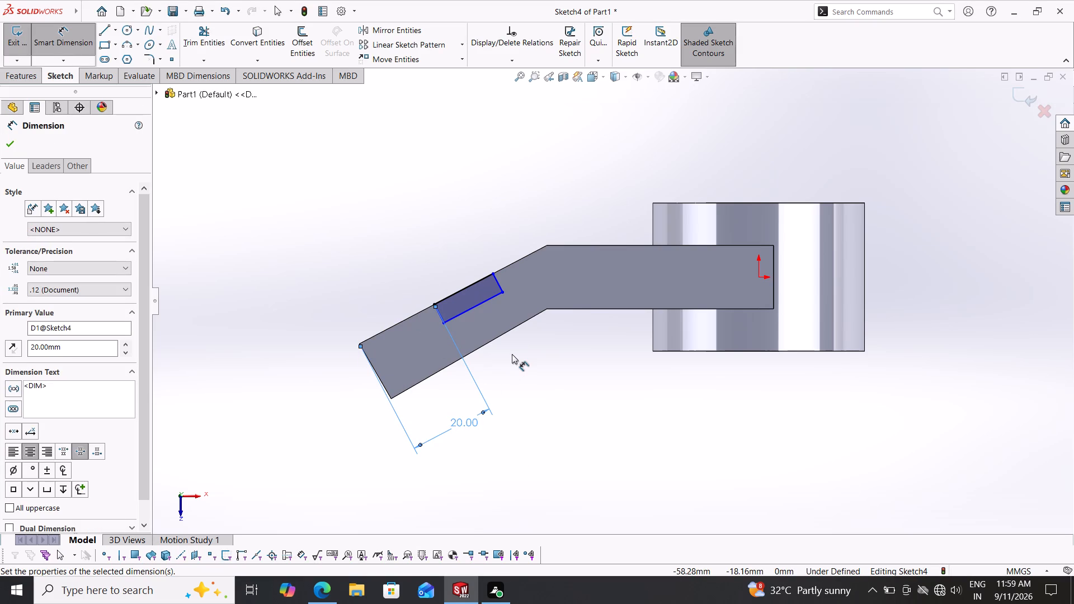
Dimension the notch profile to 10 mm long and 5 mm deep.
click(479, 305)
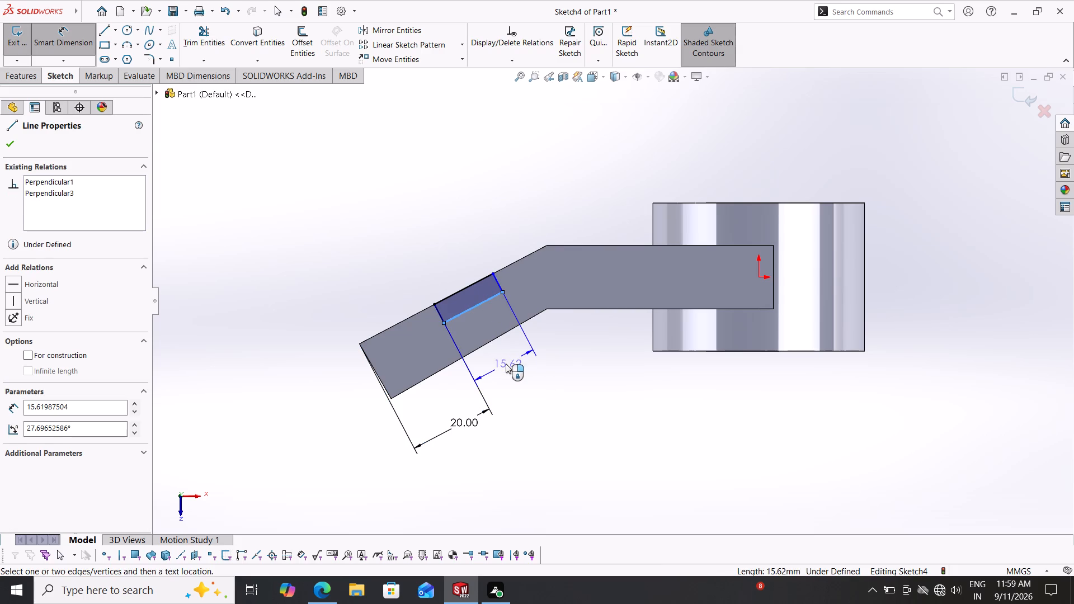
click(506, 364)
text(10)
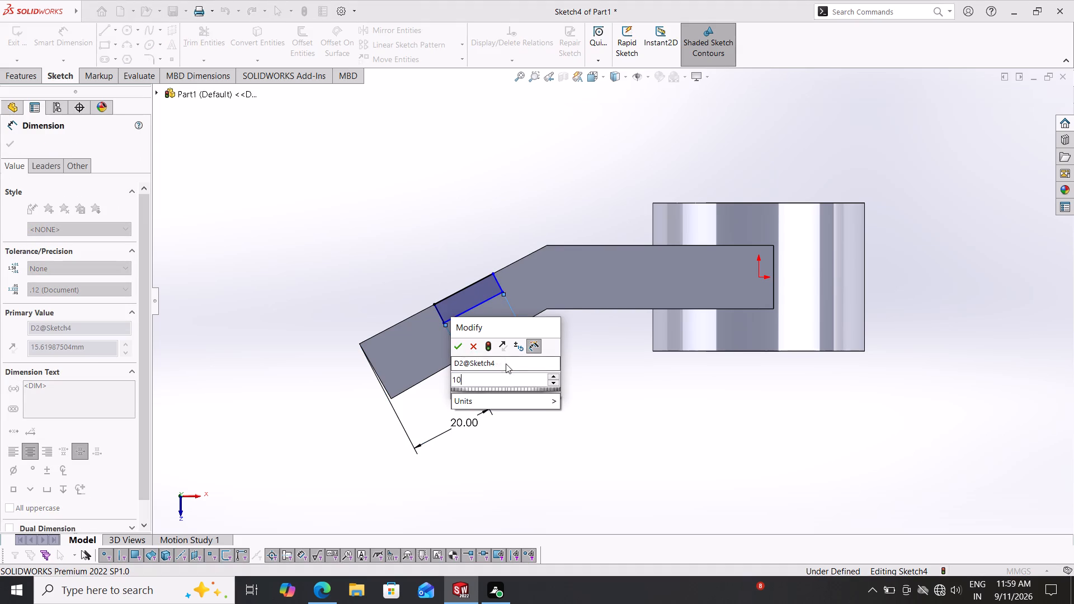
key(Return)
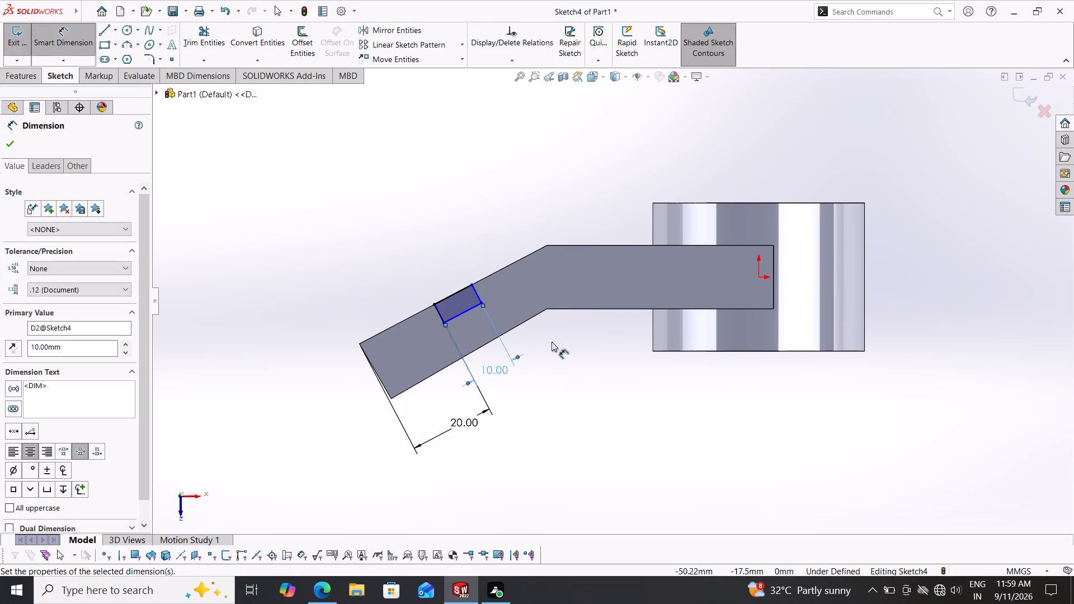
click(477, 294)
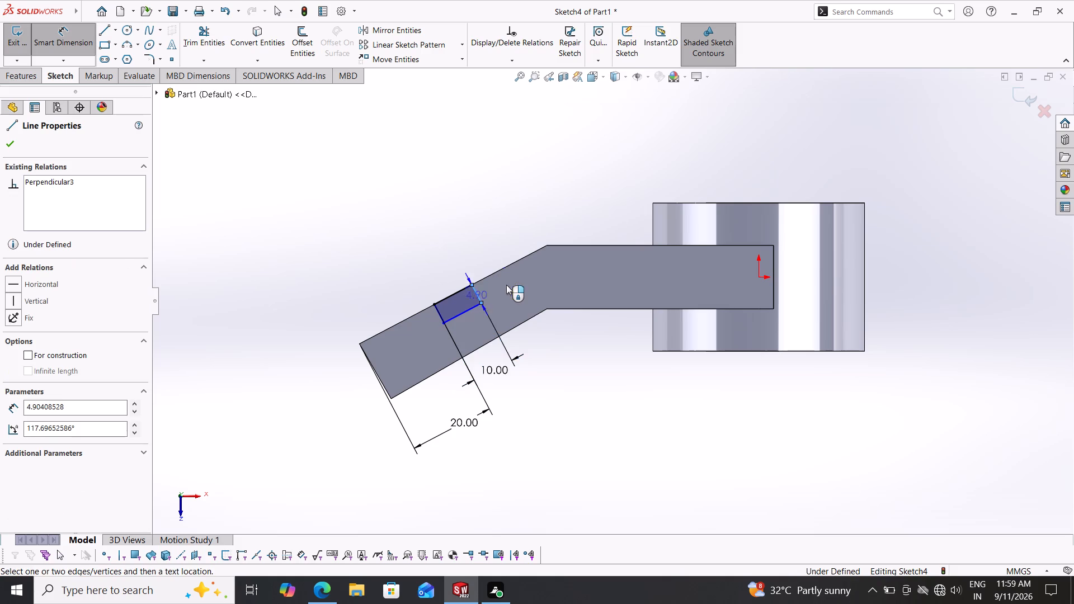
click(506, 285)
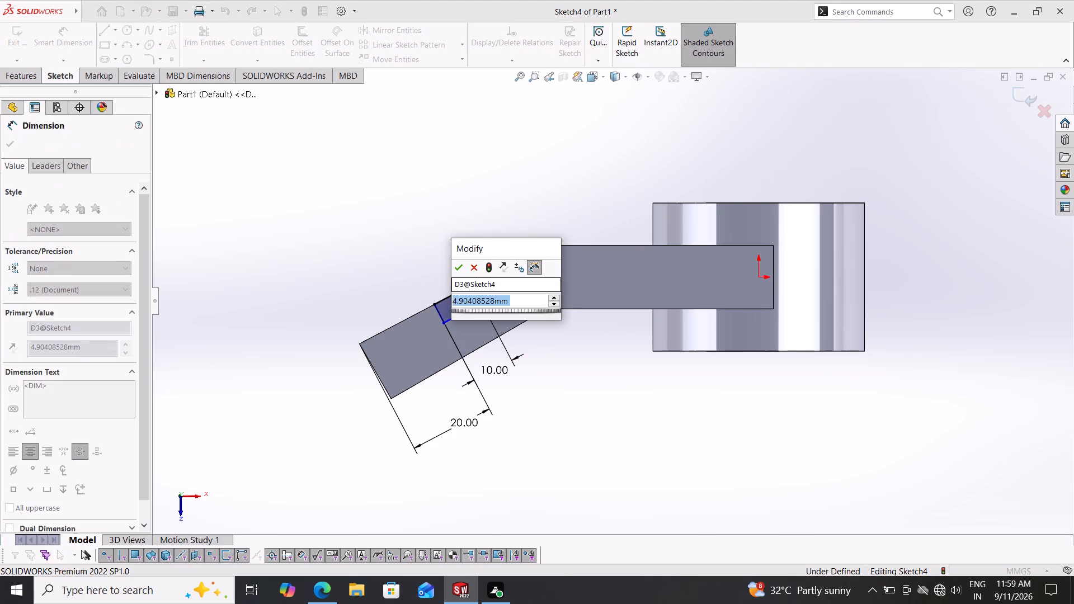
key(5)
key(Return)
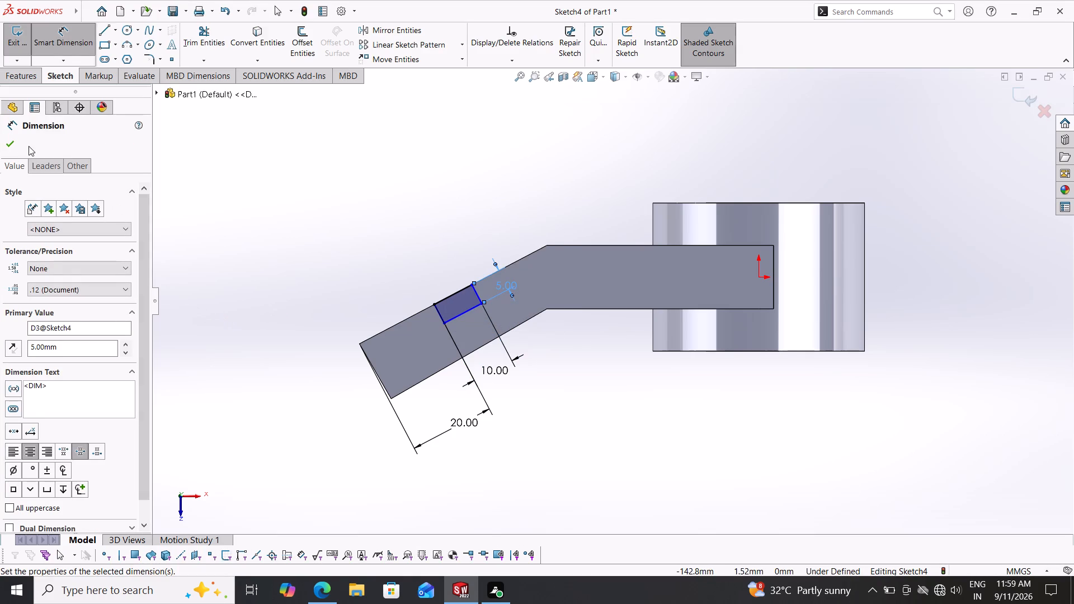
click(14, 146)
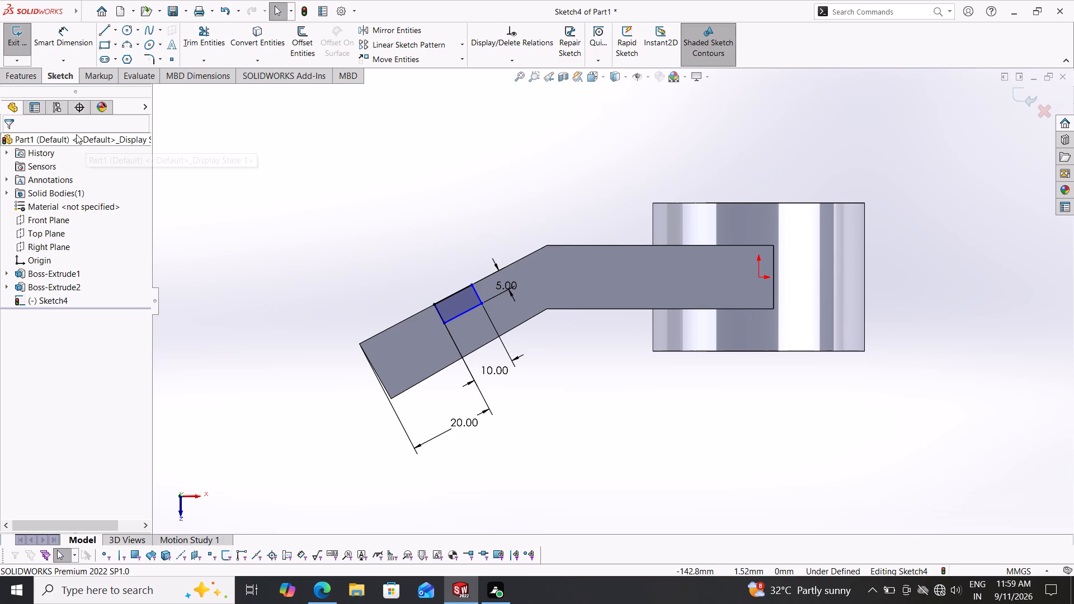
Cut the notch profile across the full width of the arm with an Extruded Cut using the Through All end condition.
click(16, 73)
click(199, 37)
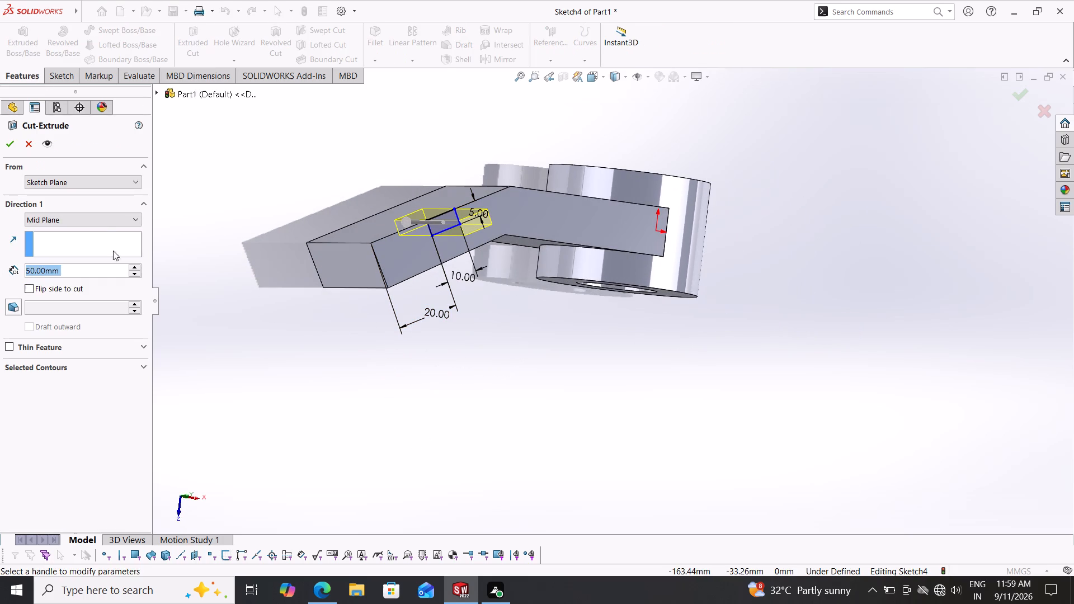
click(103, 219)
click(68, 240)
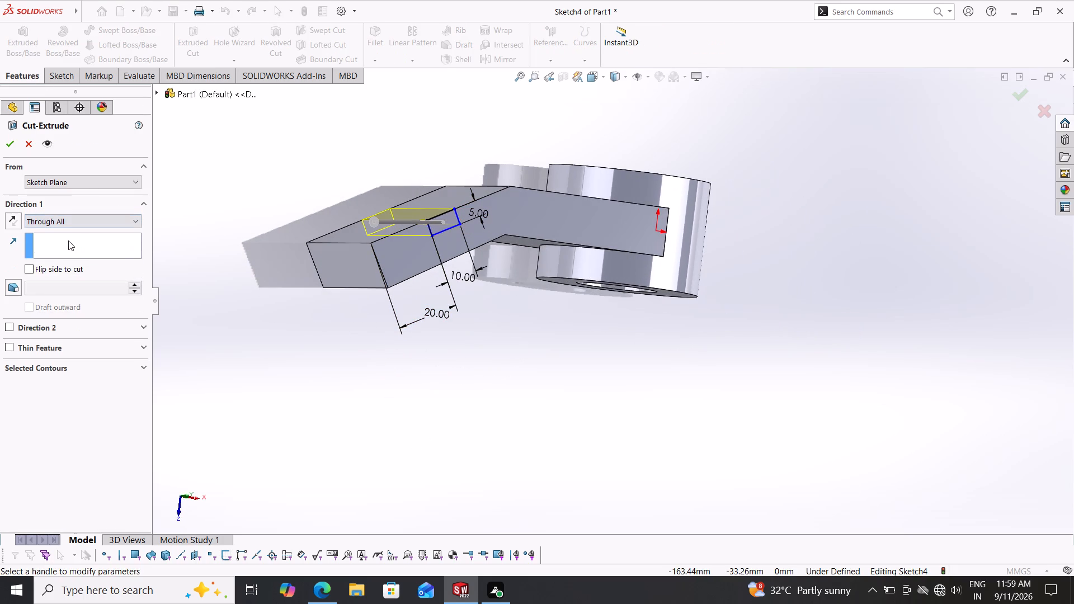
click(12, 149)
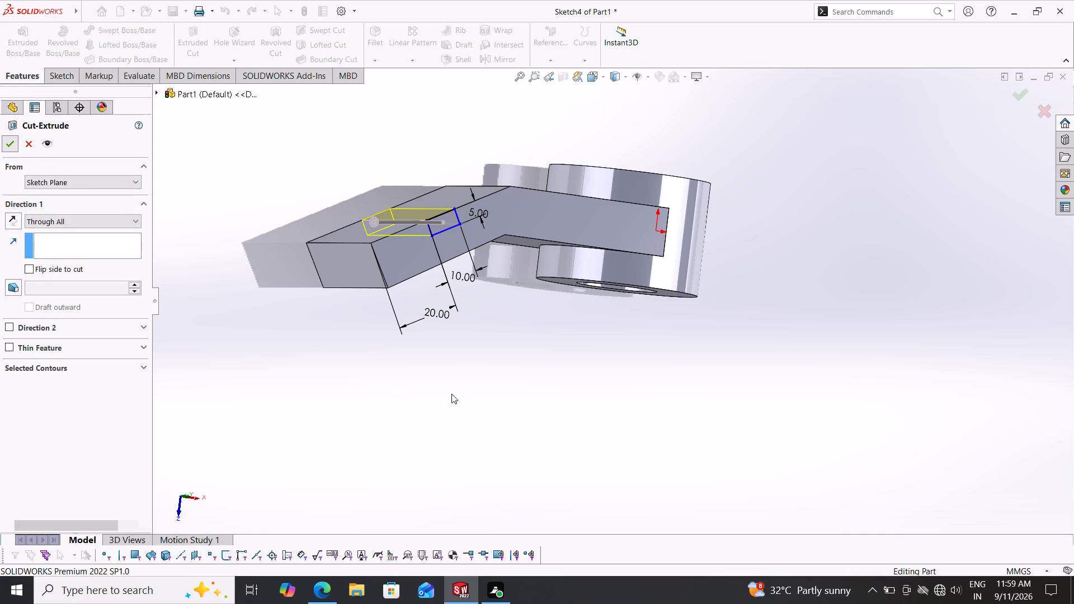
middle_drag(525, 397, 533, 376)
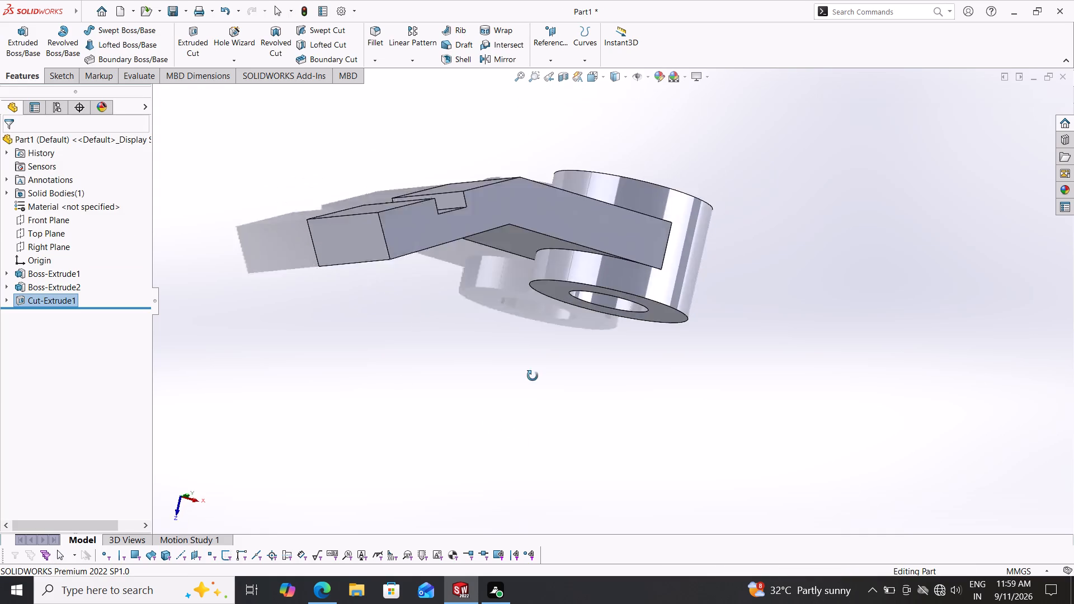
On the arm's outer upper face beyond the notch, sketch a centerline about 10 mm long inward from the outer edge's midpoint.
middle_drag(533, 376, 592, 461)
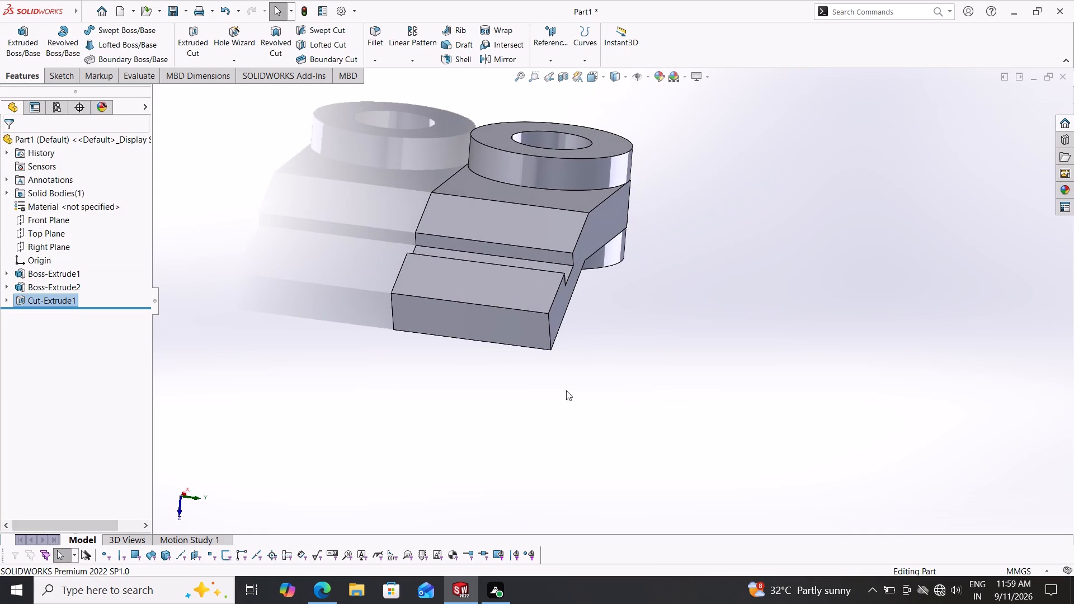
click(470, 280)
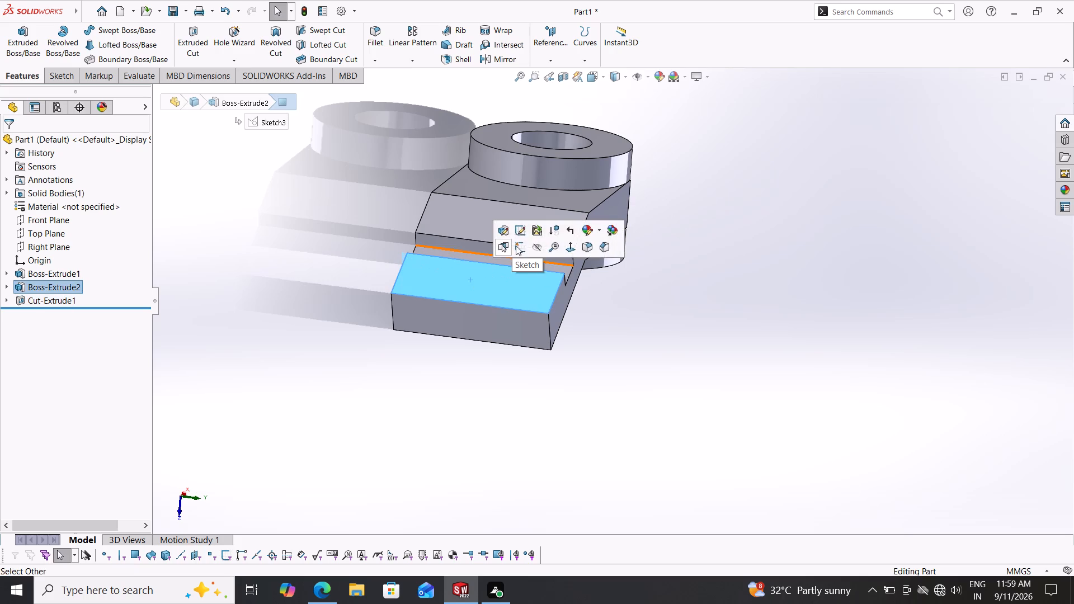
click(523, 244)
key(Escape)
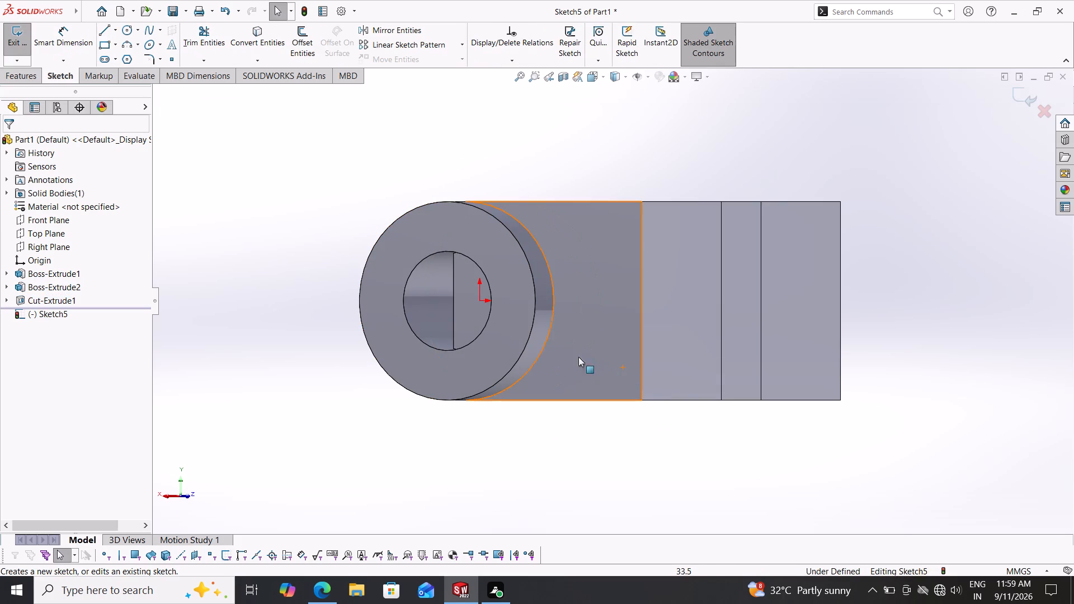
click(118, 26)
click(124, 59)
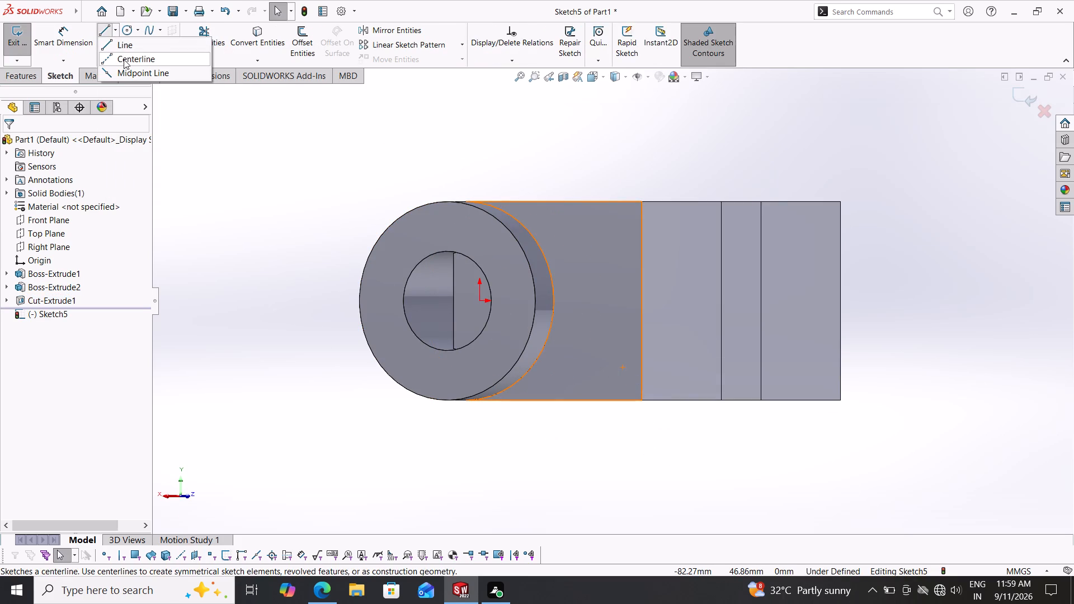
click(840, 300)
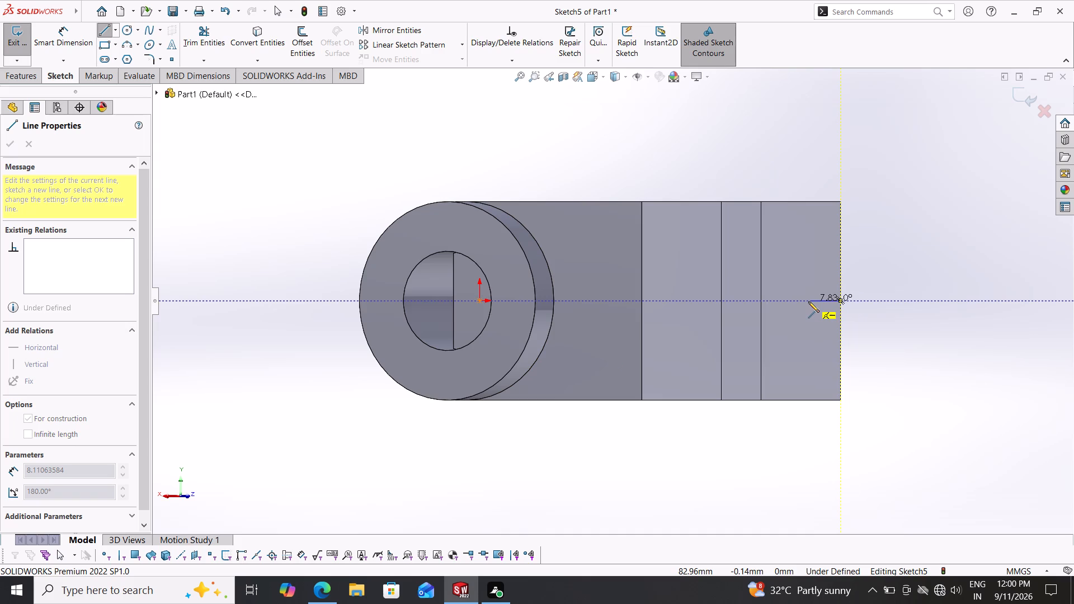
click(800, 303)
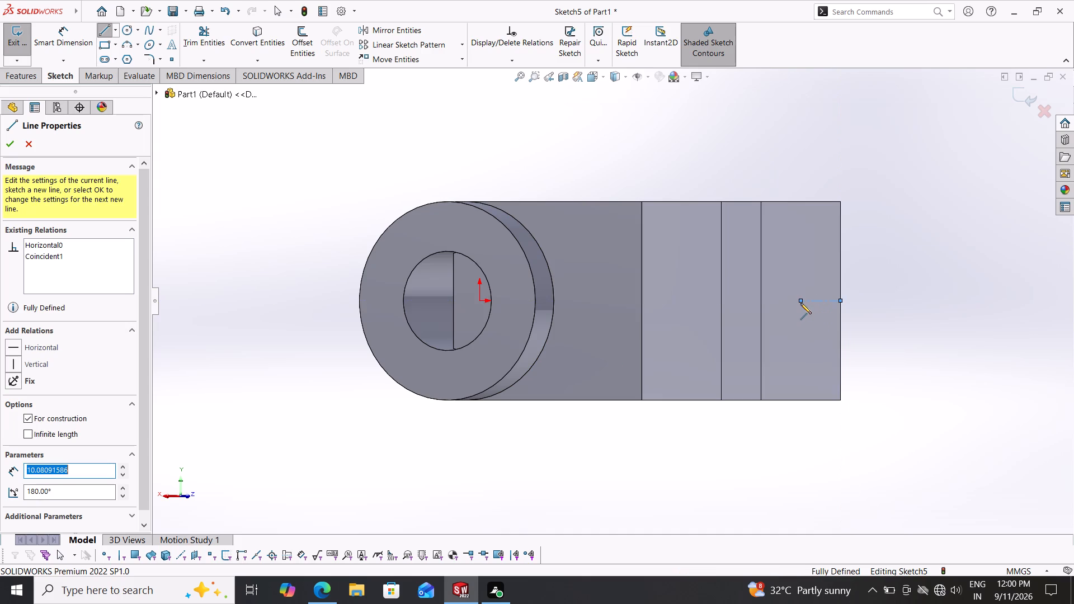
key(Escape)
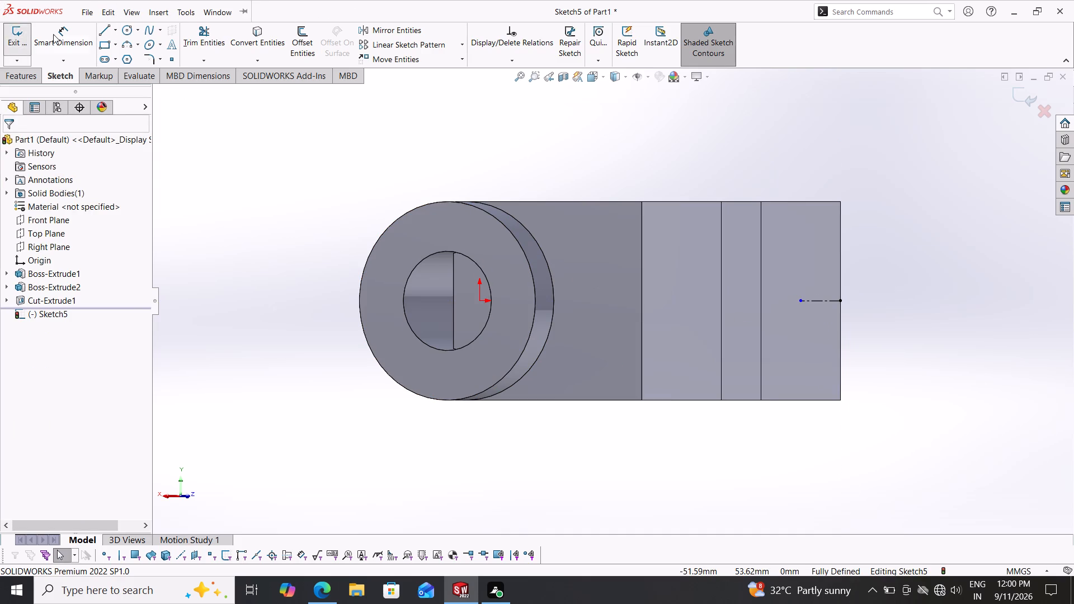
Dimension the centerline's length to 10 mm.
click(53, 34)
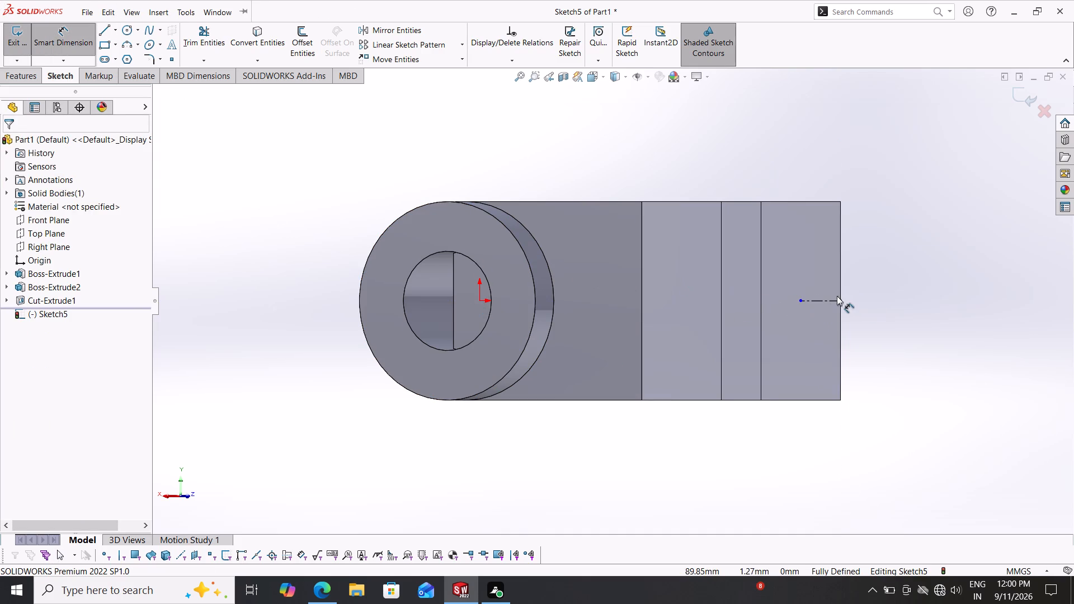
click(829, 299)
click(818, 336)
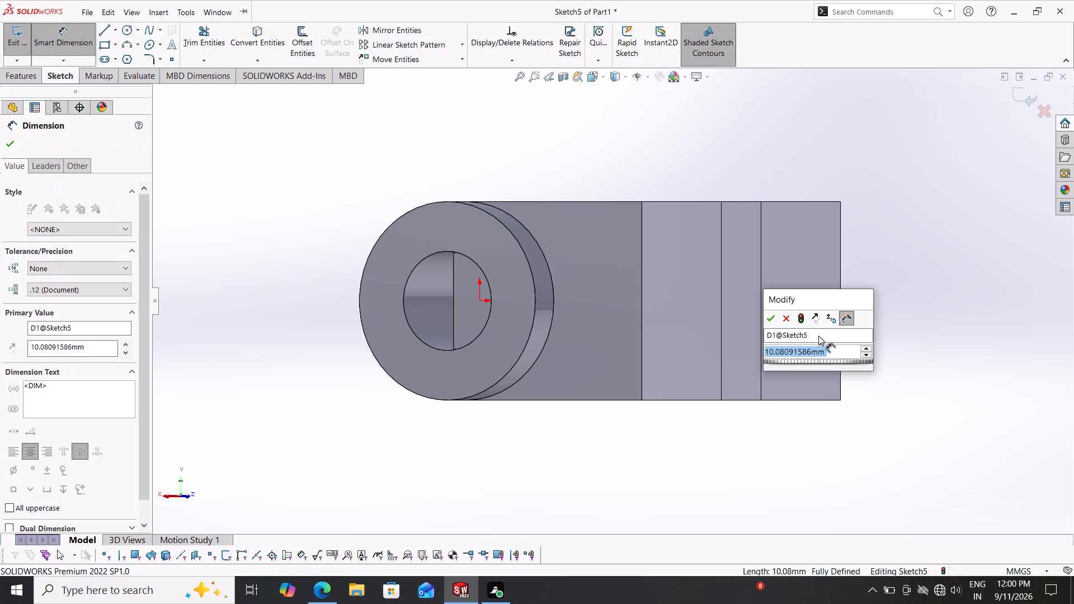
text(10)
key(Return)
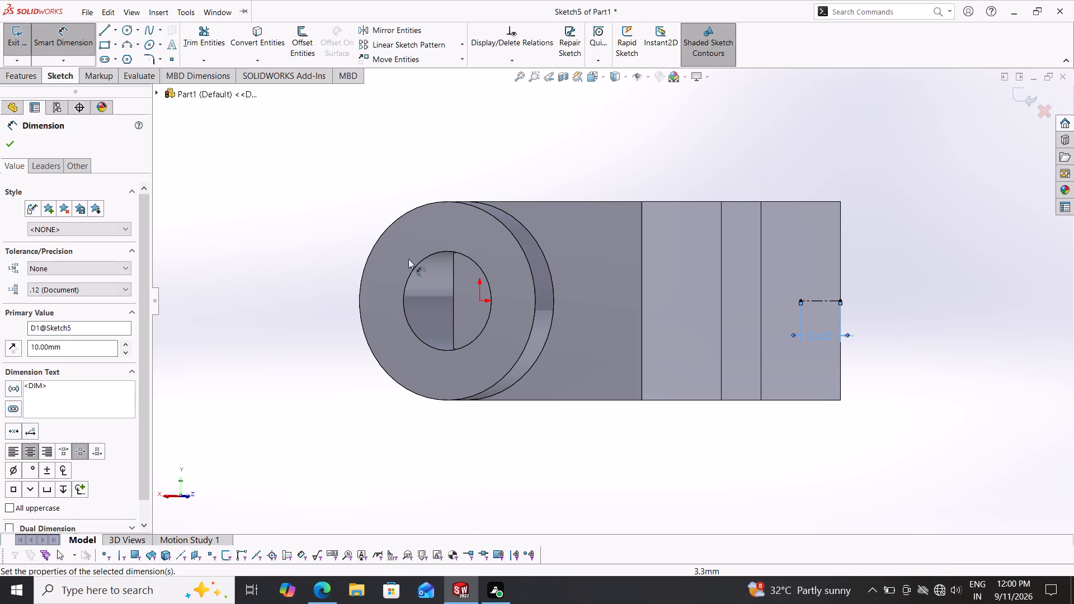
Sketch a circle centred on the centerline's inner end and dimension its diameter to 10 mm.
click(124, 25)
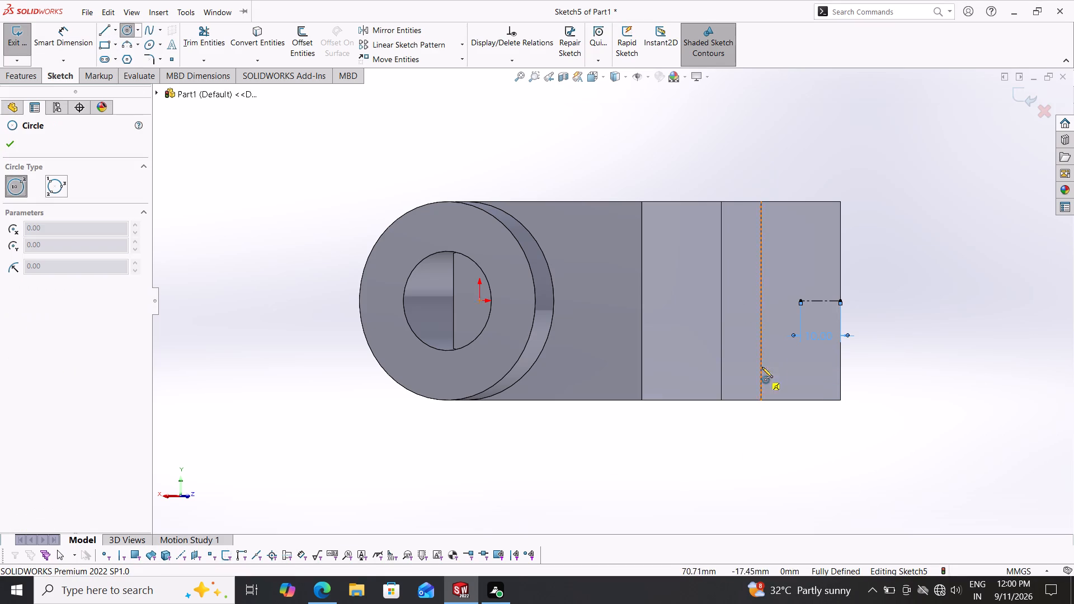
click(800, 302)
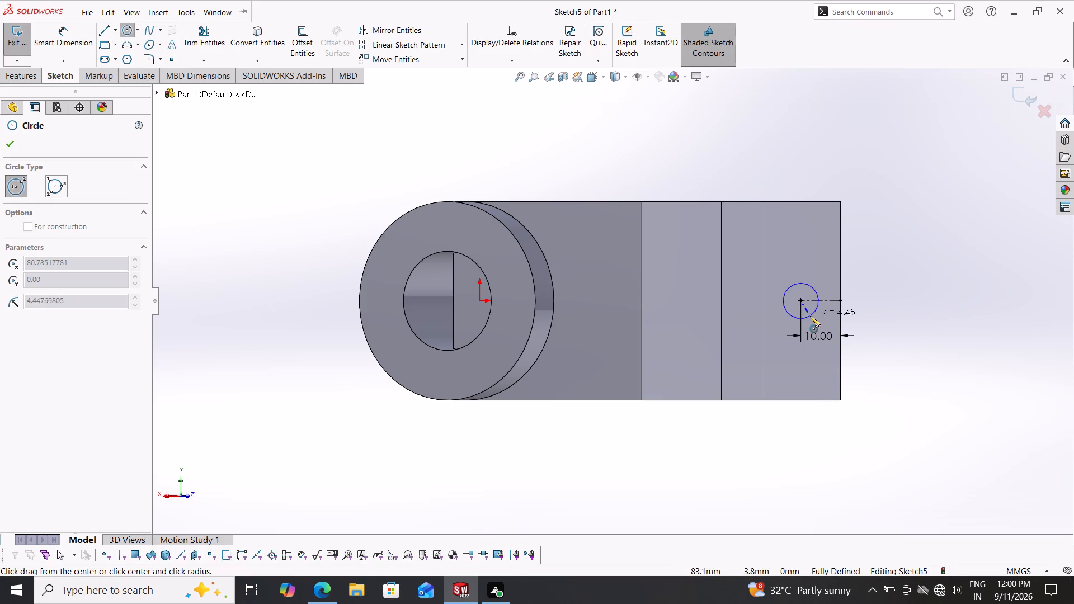
click(816, 319)
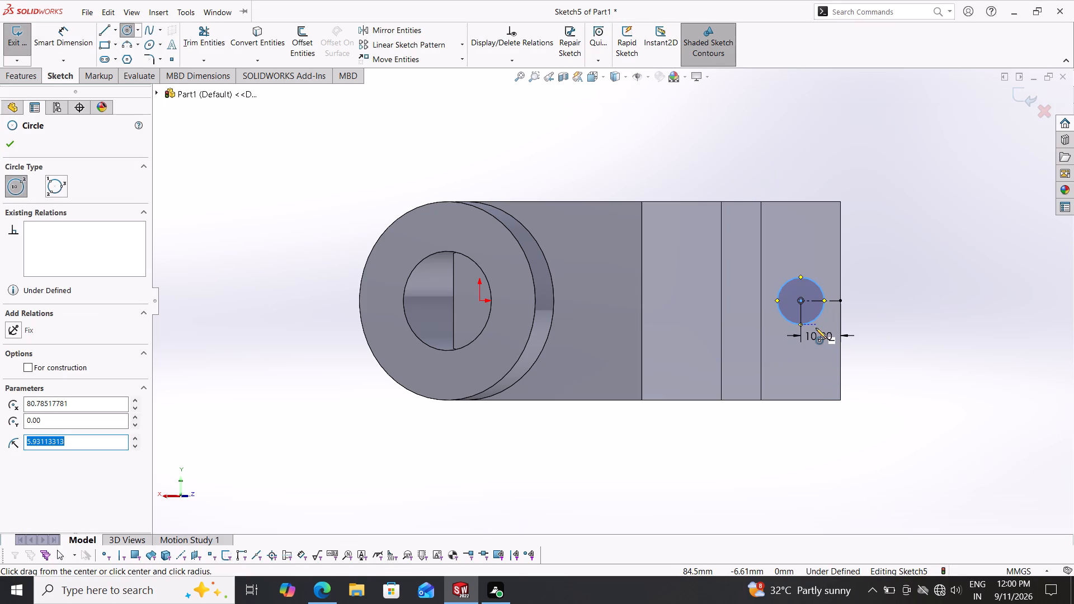
click(66, 31)
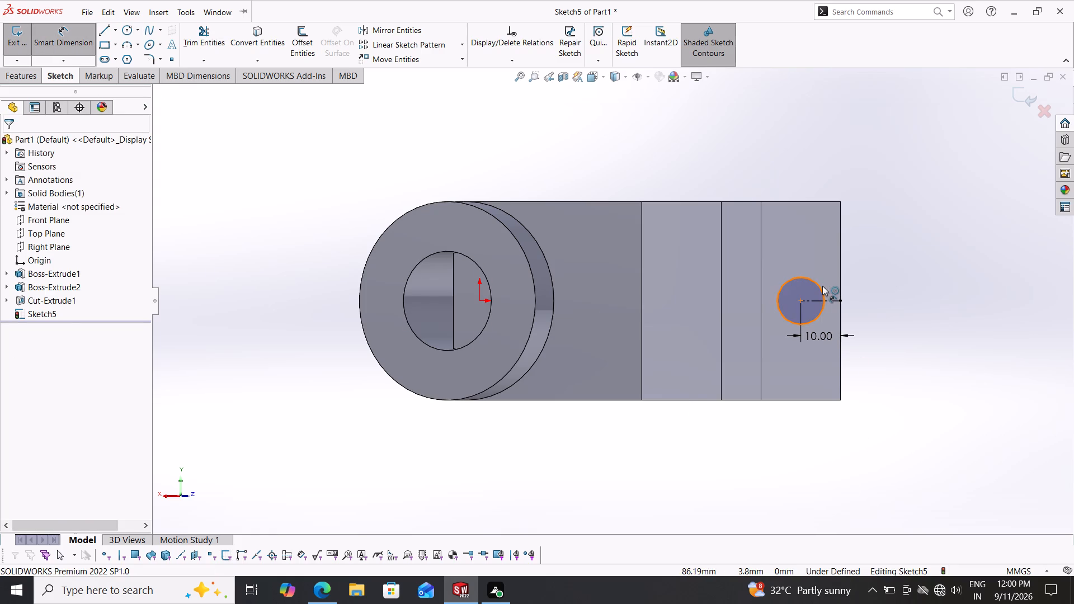
click(822, 286)
click(910, 295)
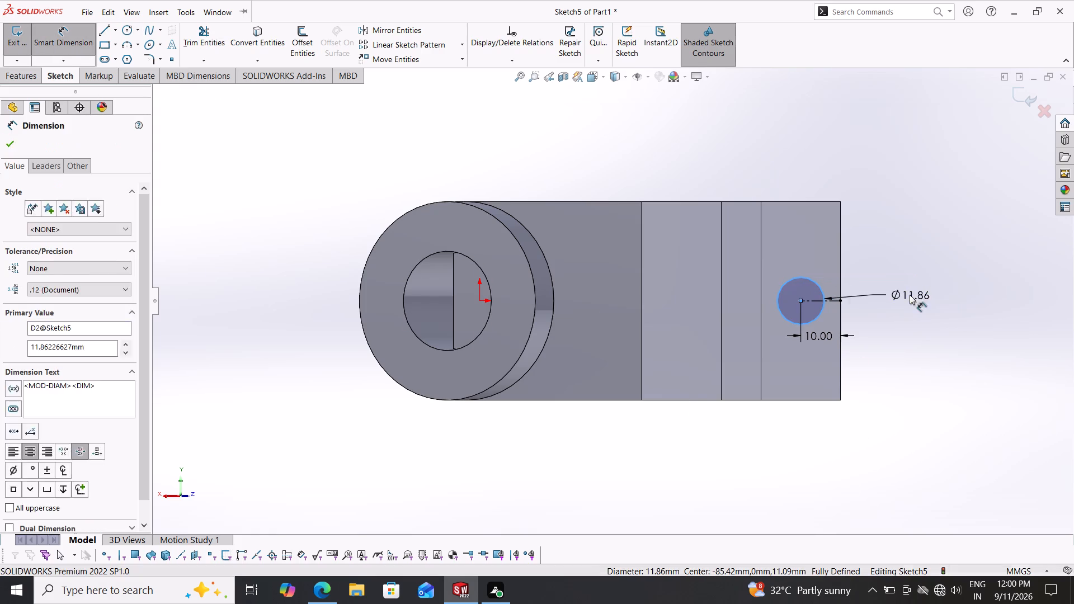
text(10)
key(Return)
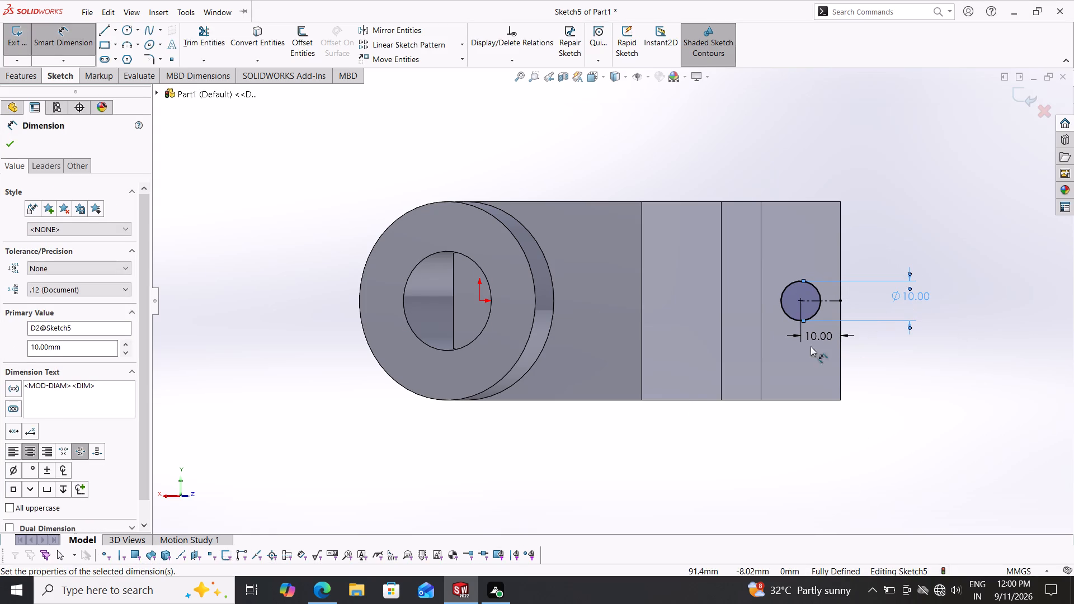
click(9, 148)
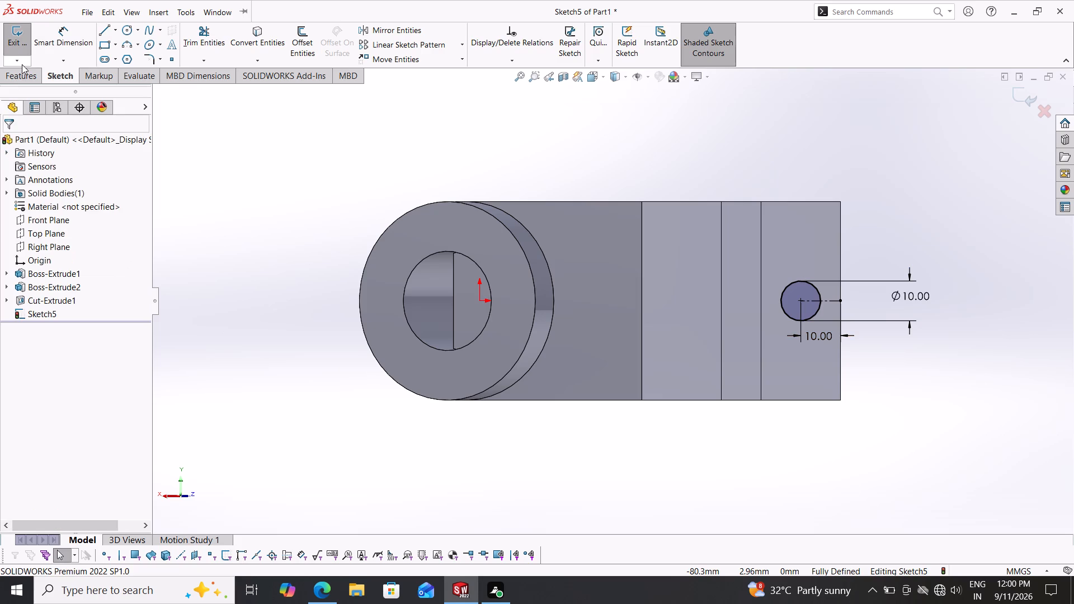
Cut the 10 mm circle through the arm with an Extruded Cut using the Through All end condition.
click(18, 86)
click(26, 73)
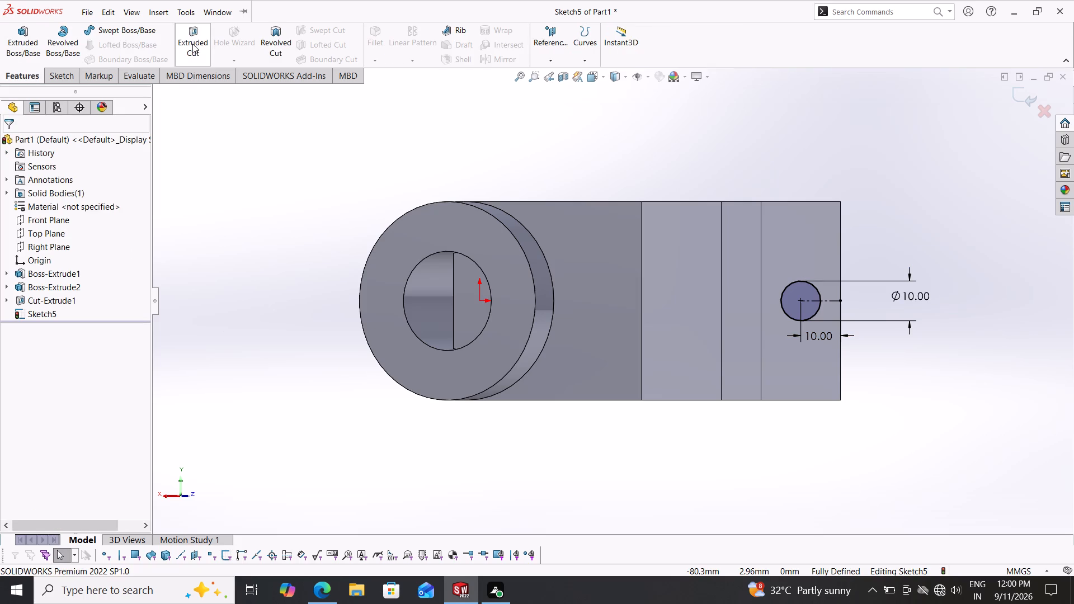
click(193, 44)
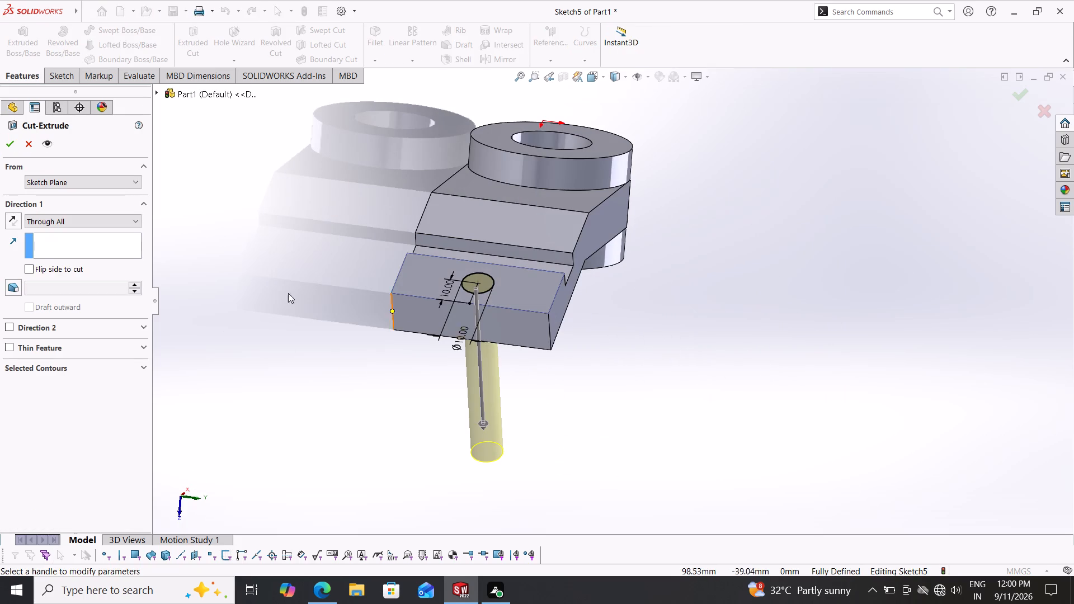
click(14, 141)
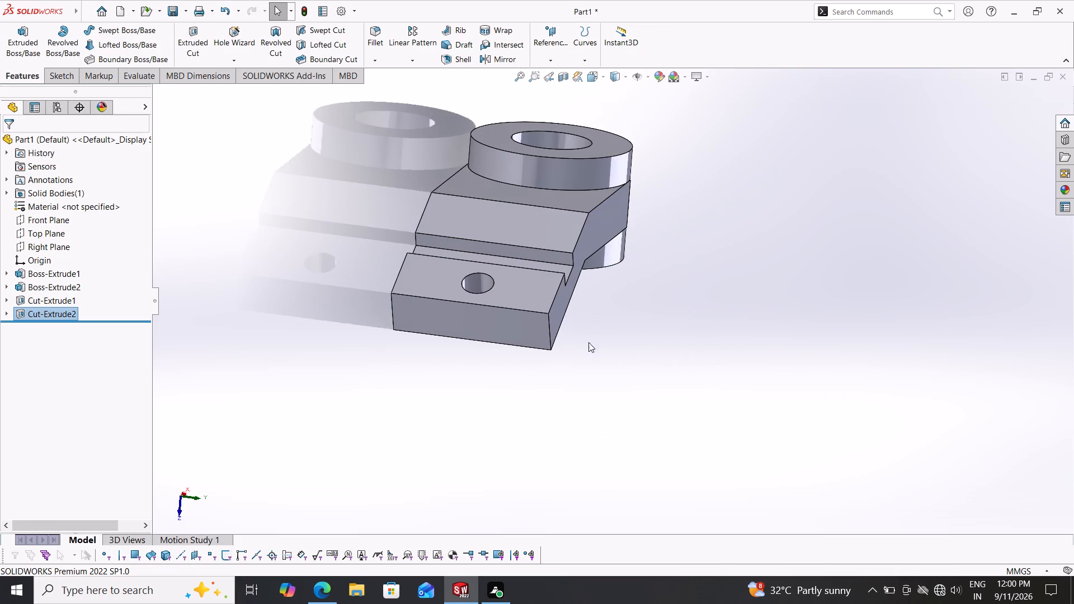
Sketch on the hub's ring-shaped end face on the notch side, converting the bore's circular edge and the arm's straight edge inside it.
middle_drag(597, 340, 553, 362)
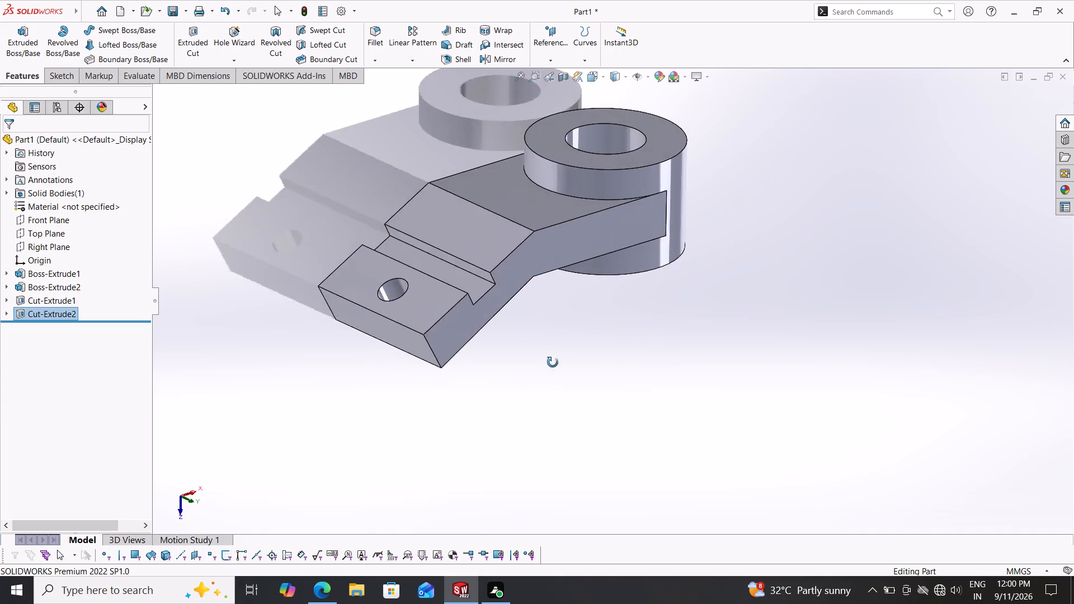
middle_drag(553, 362, 598, 384)
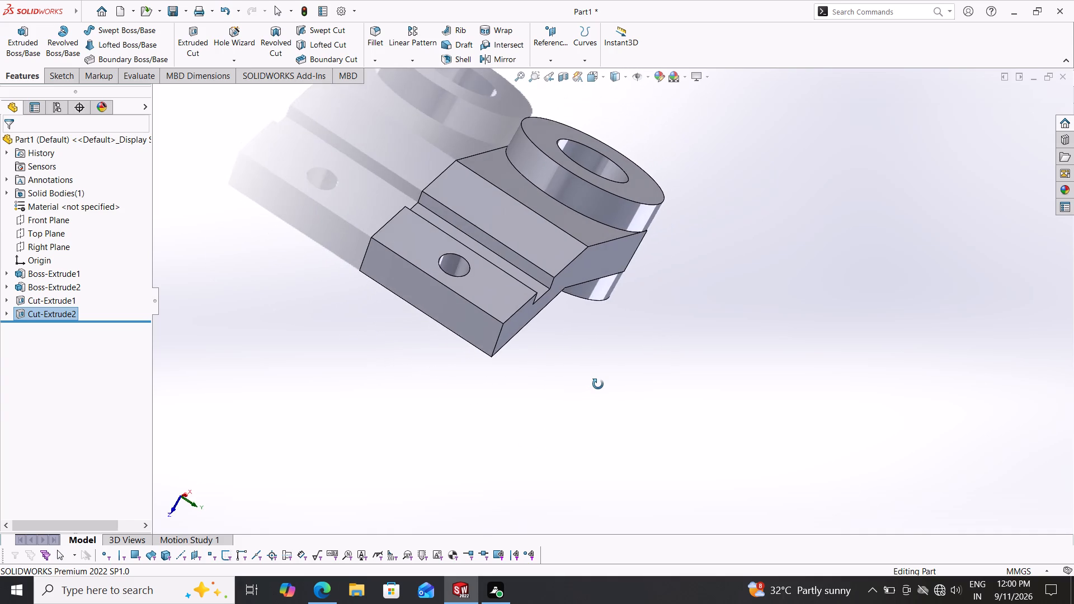
middle_drag(598, 384, 539, 398)
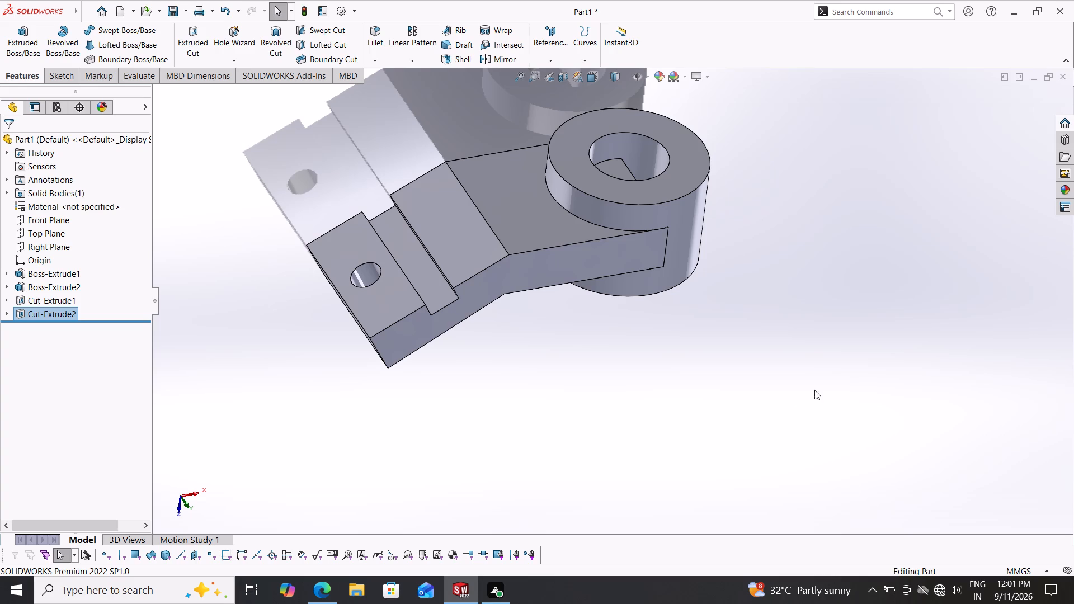
click(629, 181)
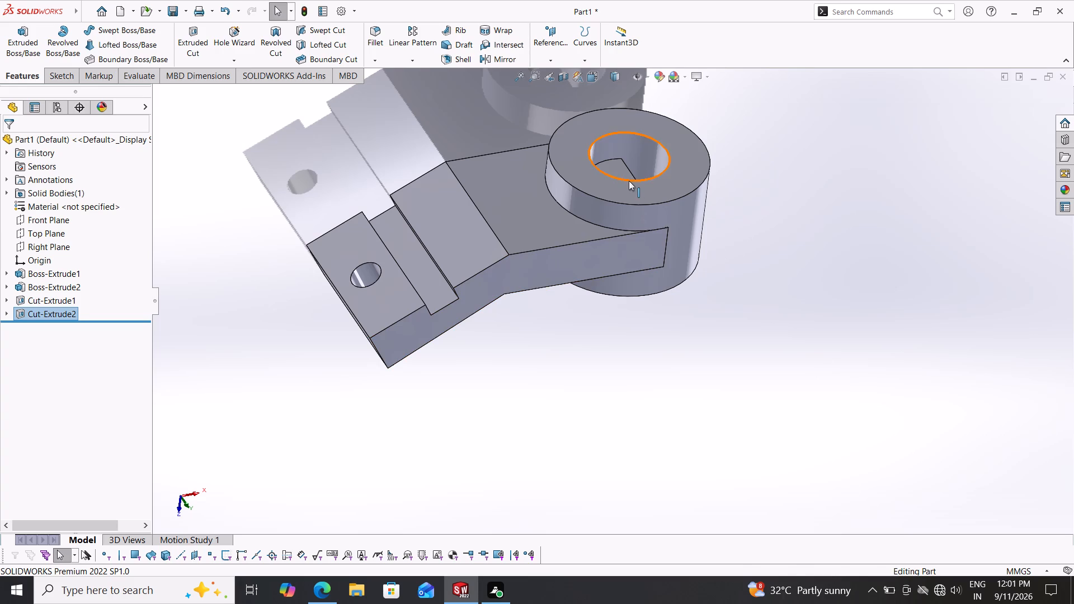
click(607, 194)
click(657, 166)
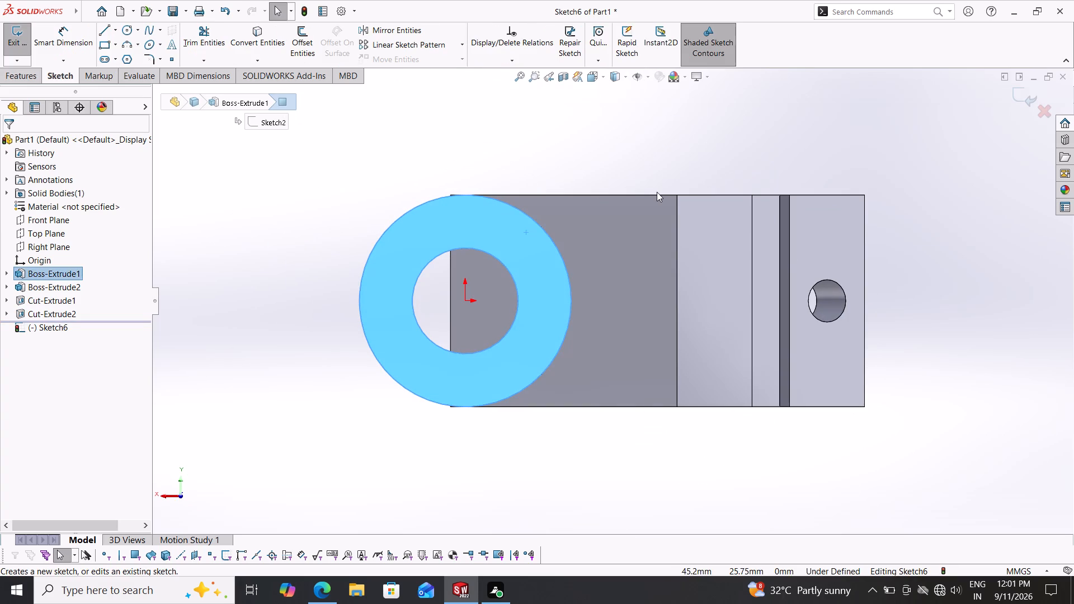
key(Escape)
key(Escape)
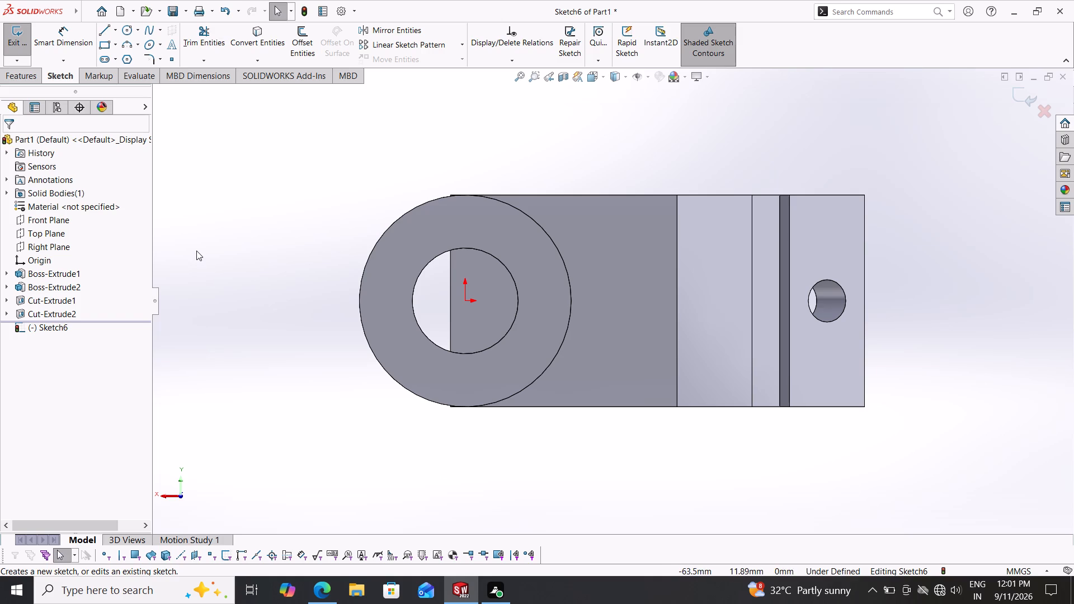
click(248, 40)
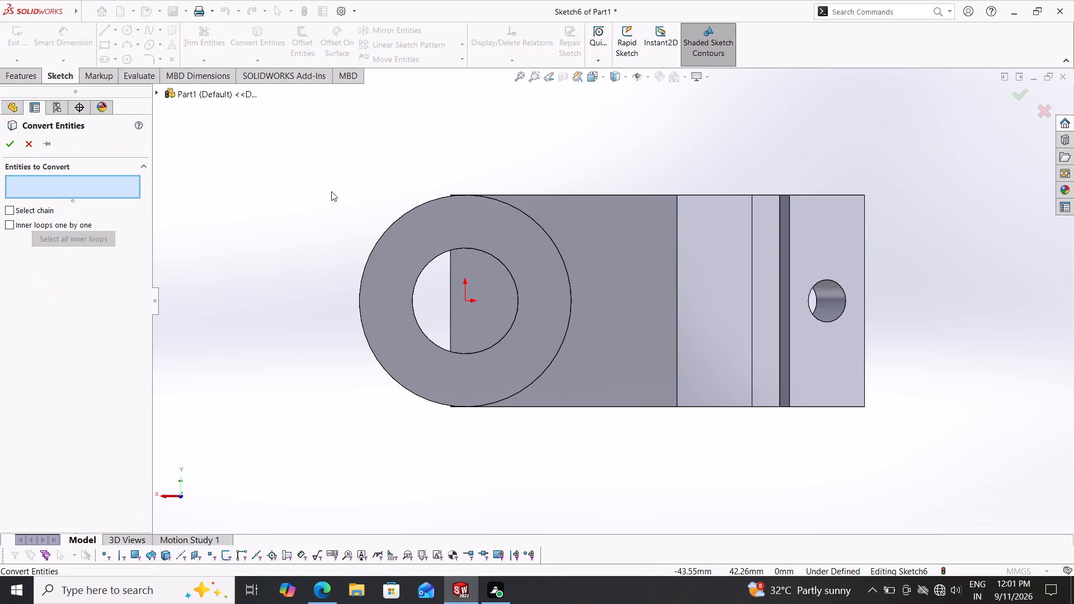
click(518, 300)
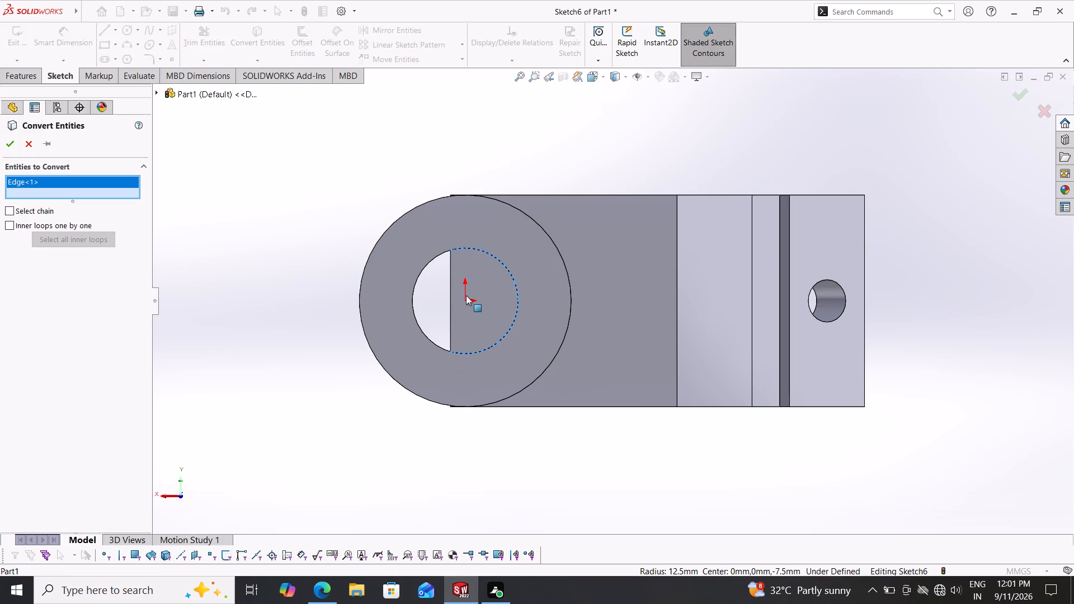
click(451, 292)
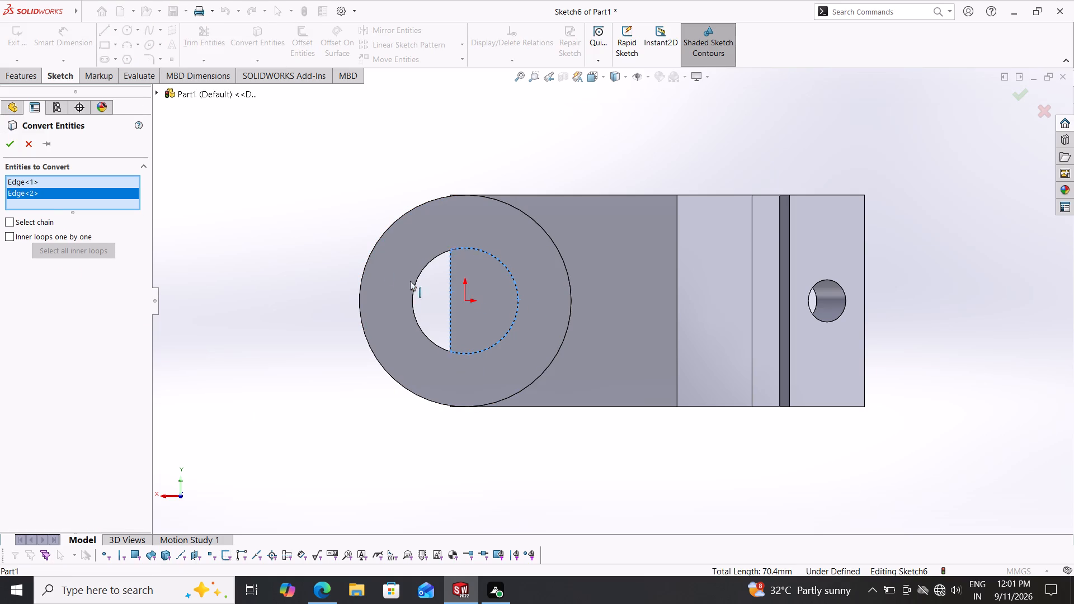
click(15, 149)
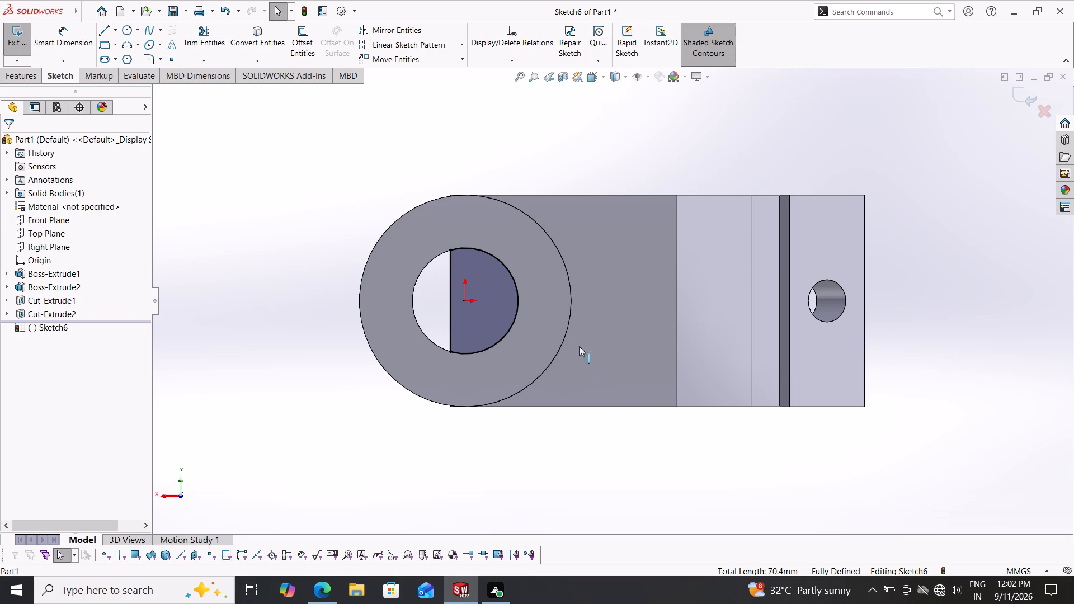
Cut the converted bore profile through the arm material inside the hub with an Extruded Cut using Through All.
click(25, 82)
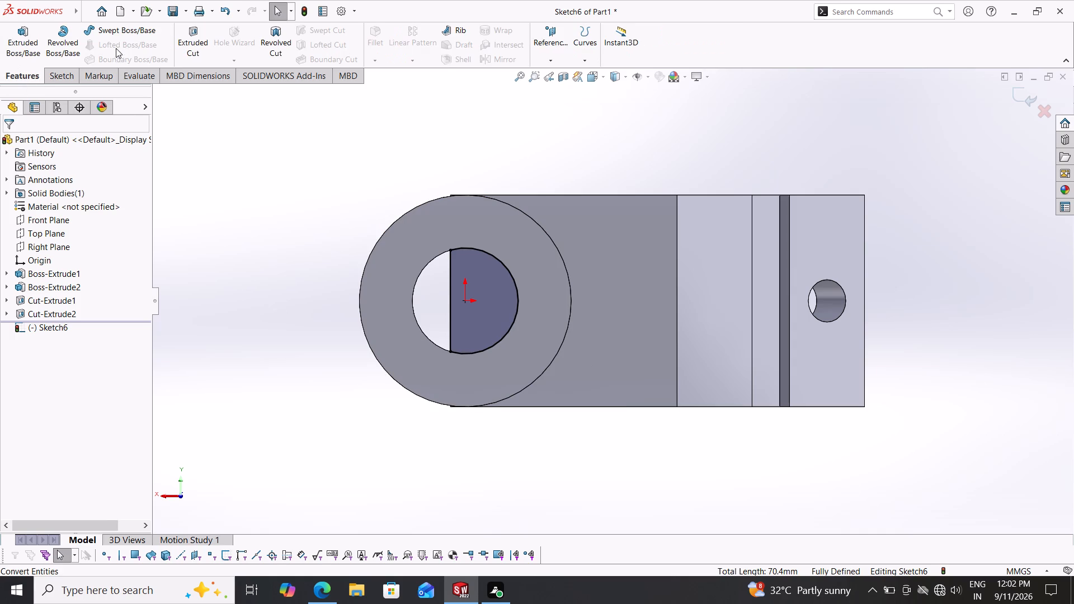
click(191, 32)
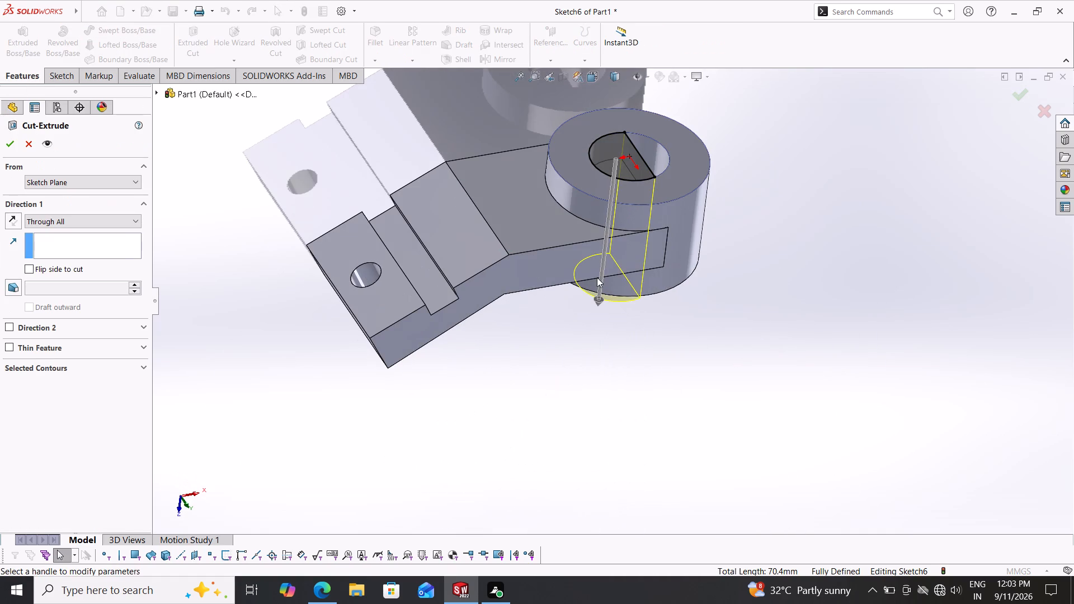
drag(6, 146, 18, 150)
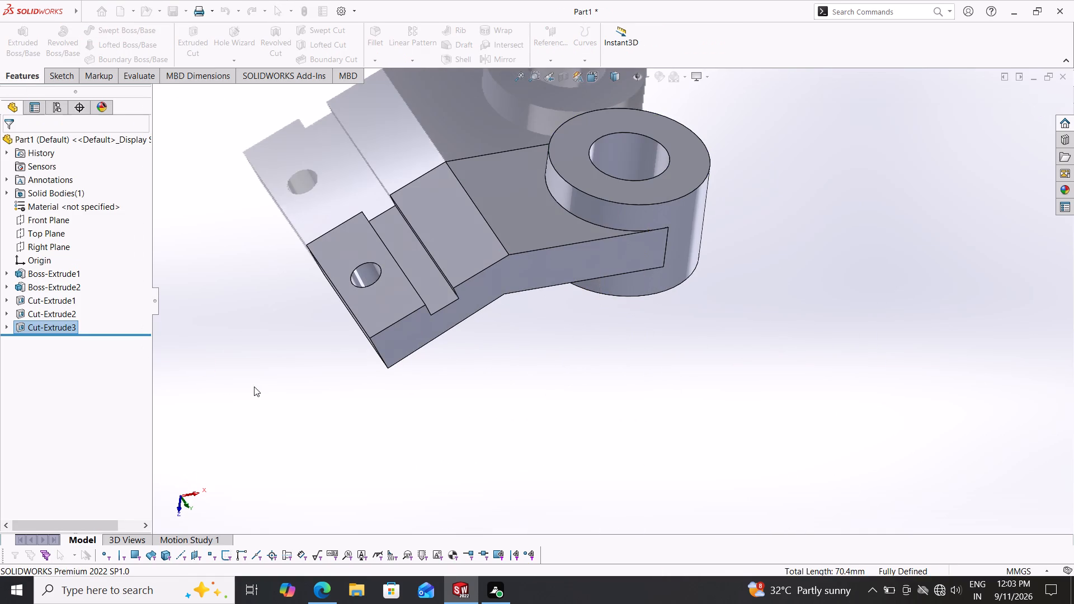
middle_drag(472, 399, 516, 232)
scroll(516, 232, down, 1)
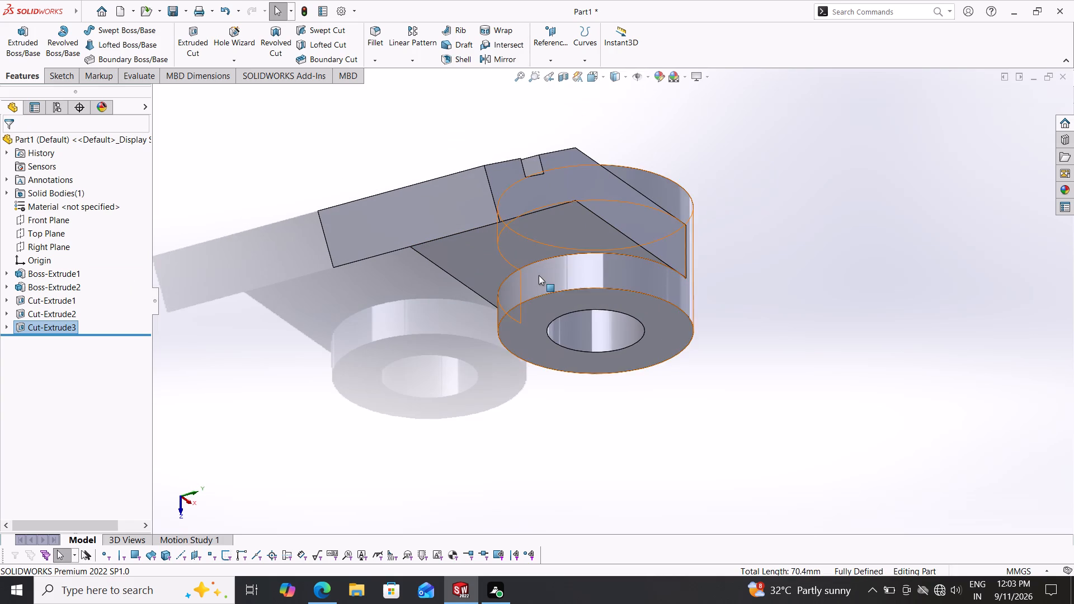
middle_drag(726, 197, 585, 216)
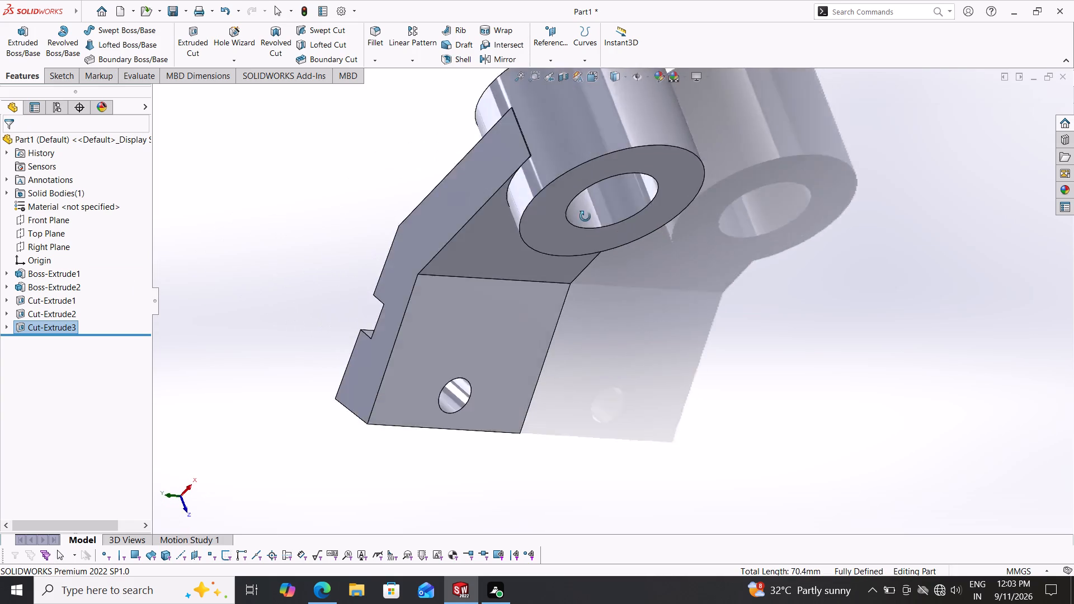
Examine the hub, bore, bent arm, notch and hole of the part from several sides.
middle_drag(585, 216, 616, 209)
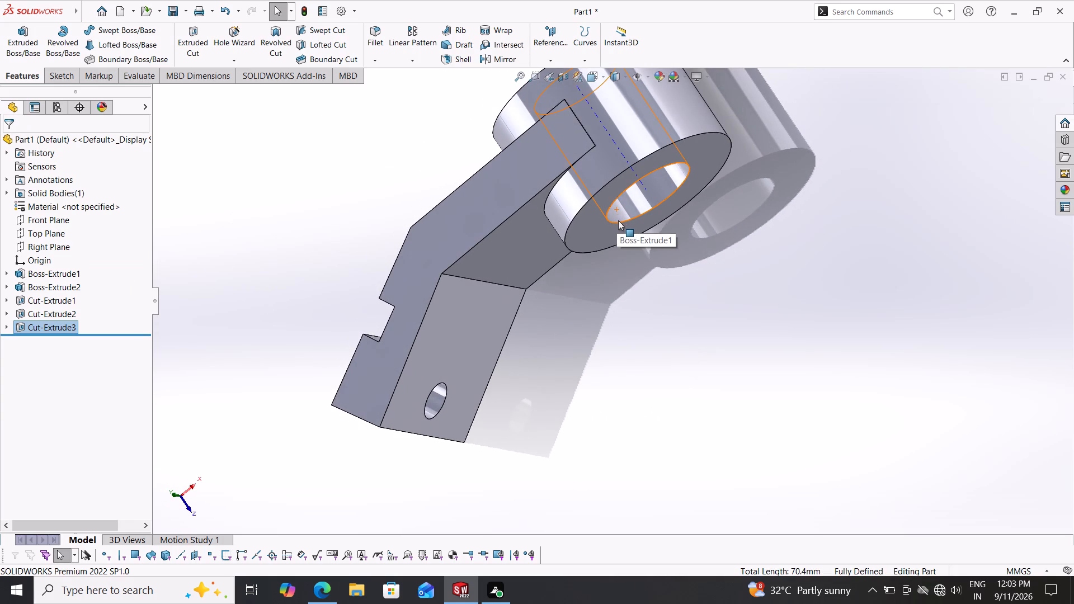
middle_drag(469, 318, 631, 176)
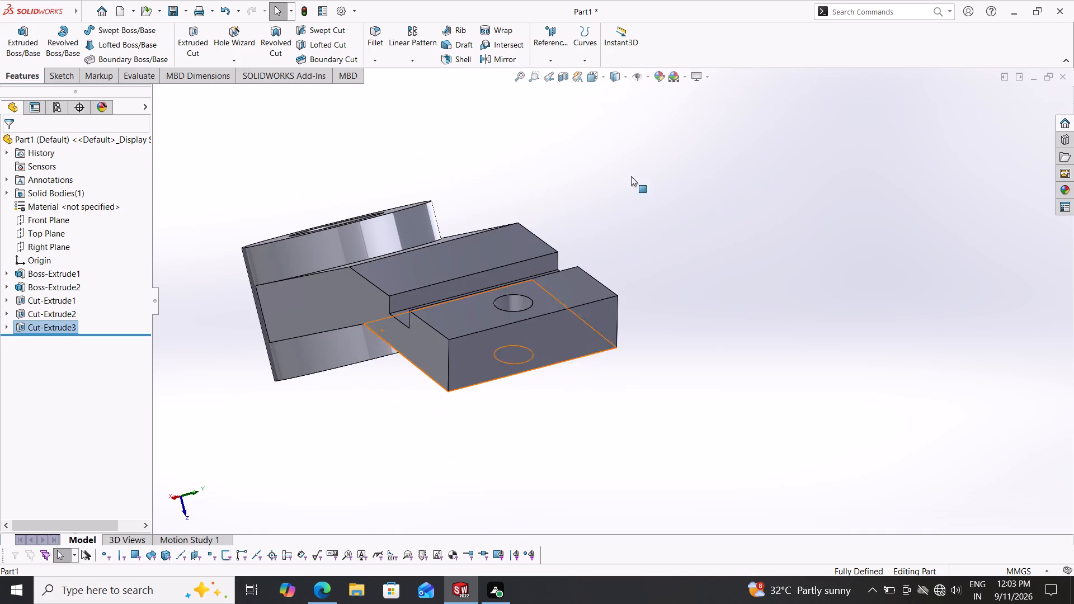
middle_drag(389, 354, 718, 270)
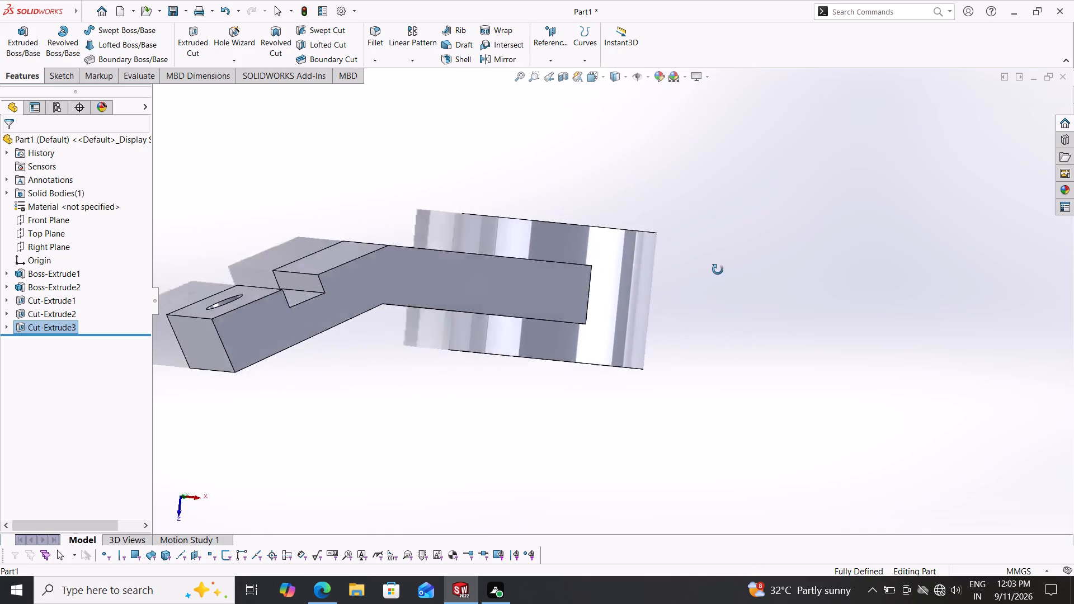
middle_drag(718, 270, 741, 266)
middle_drag(704, 294, 655, 447)
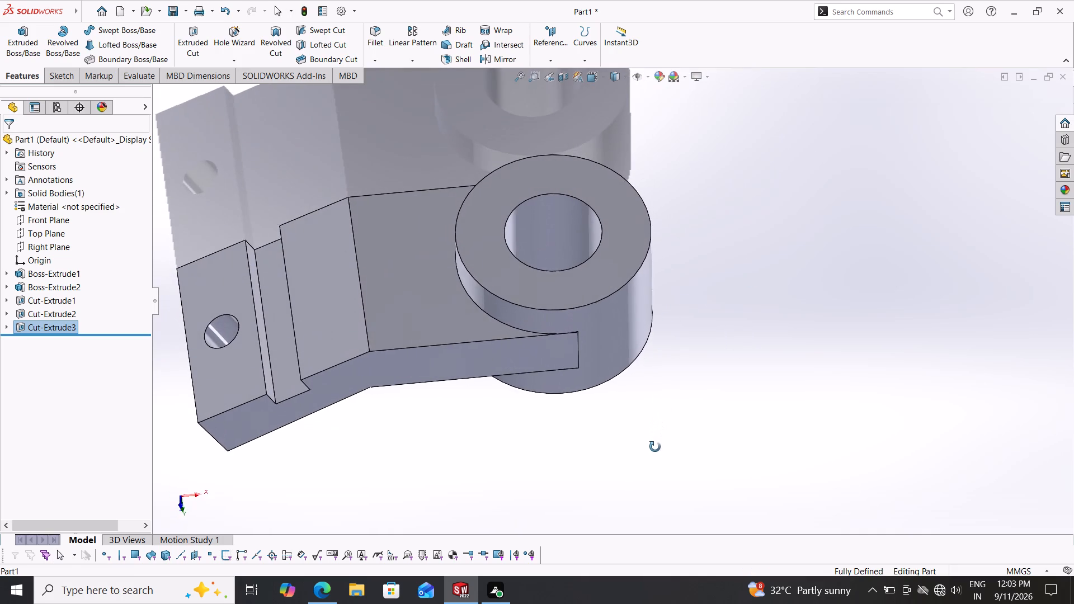
middle_drag(655, 447, 656, 433)
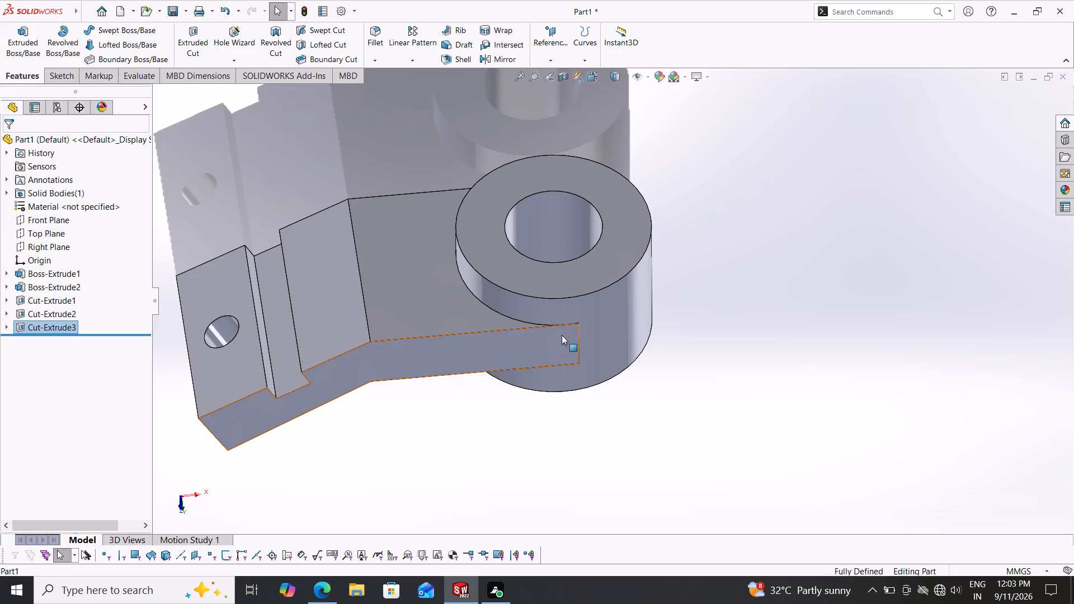
middle_drag(421, 388, 661, 357)
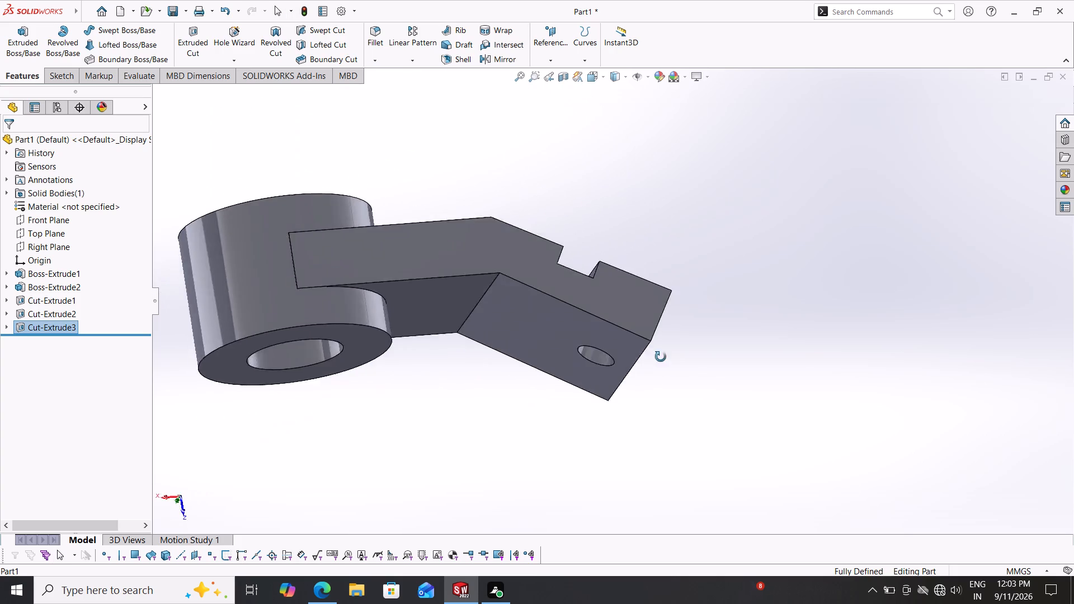
middle_drag(661, 357, 482, 430)
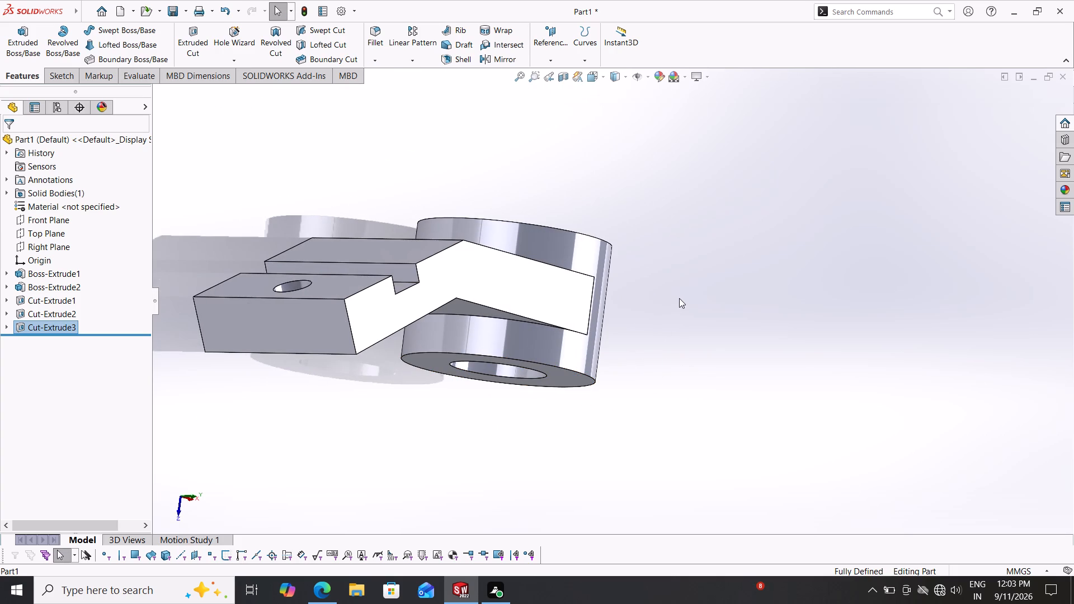
middle_drag(685, 298, 666, 361)
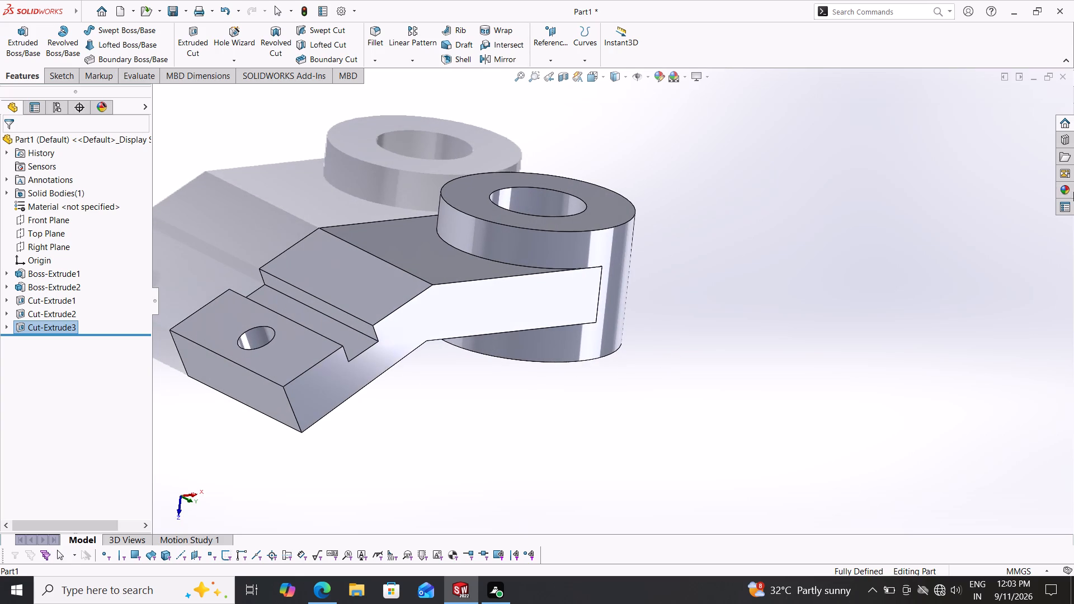
Apply the metallic cool grey appearance from the painted car finishes to the part, dropping it on the arm's side face.
click(1065, 191)
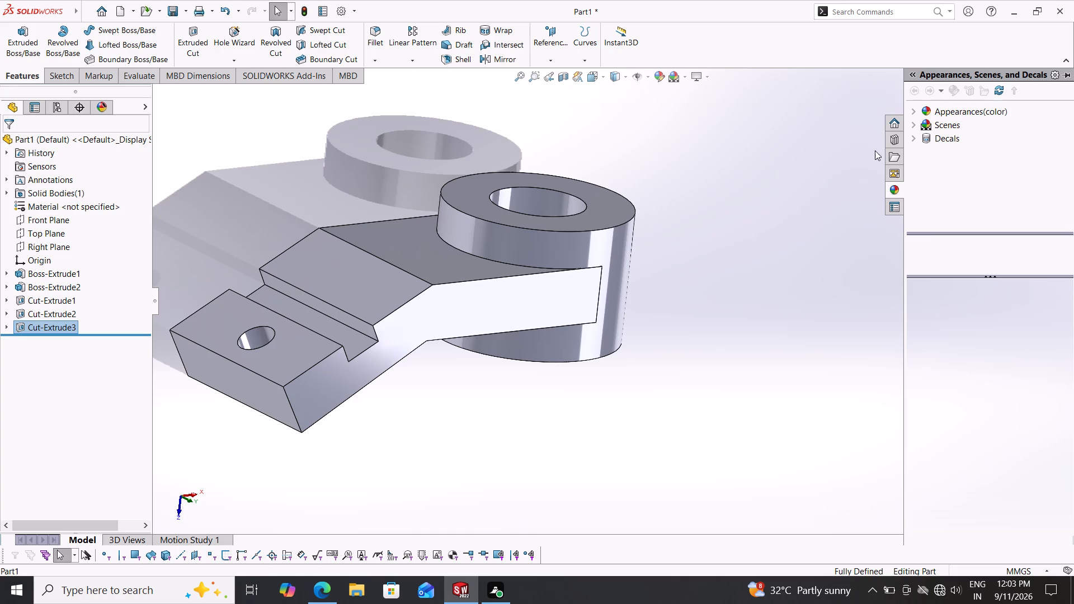
click(916, 112)
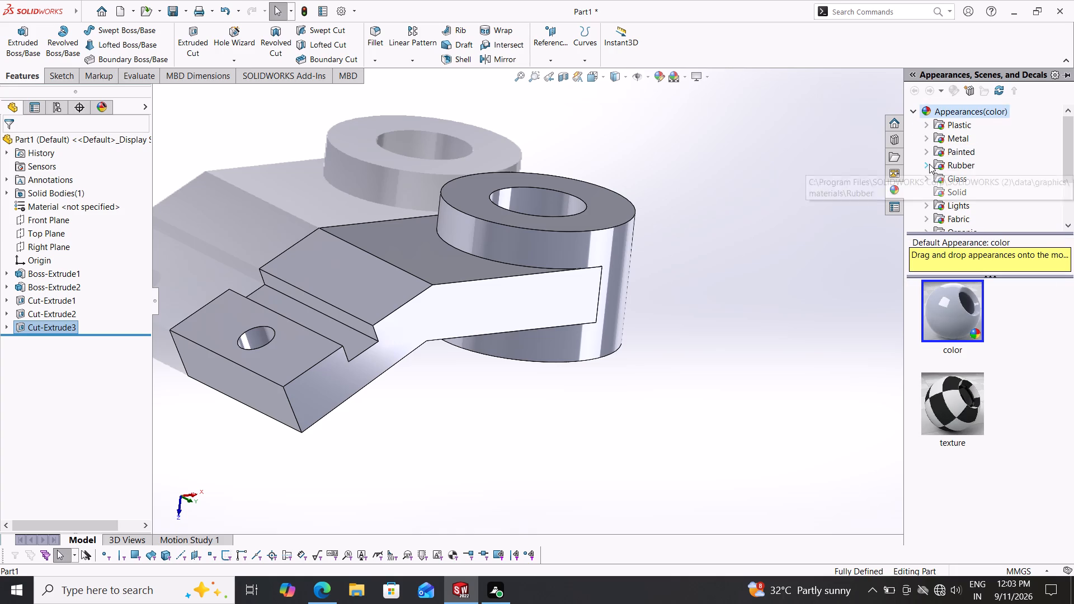
click(958, 151)
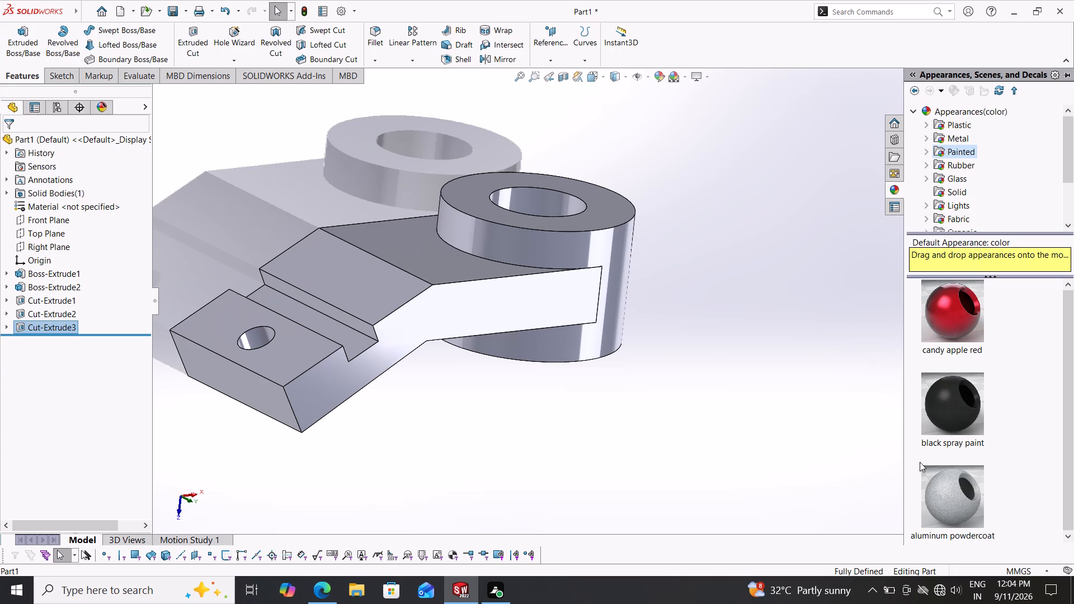
scroll(963, 403, down, 5)
scroll(962, 410, up, 2)
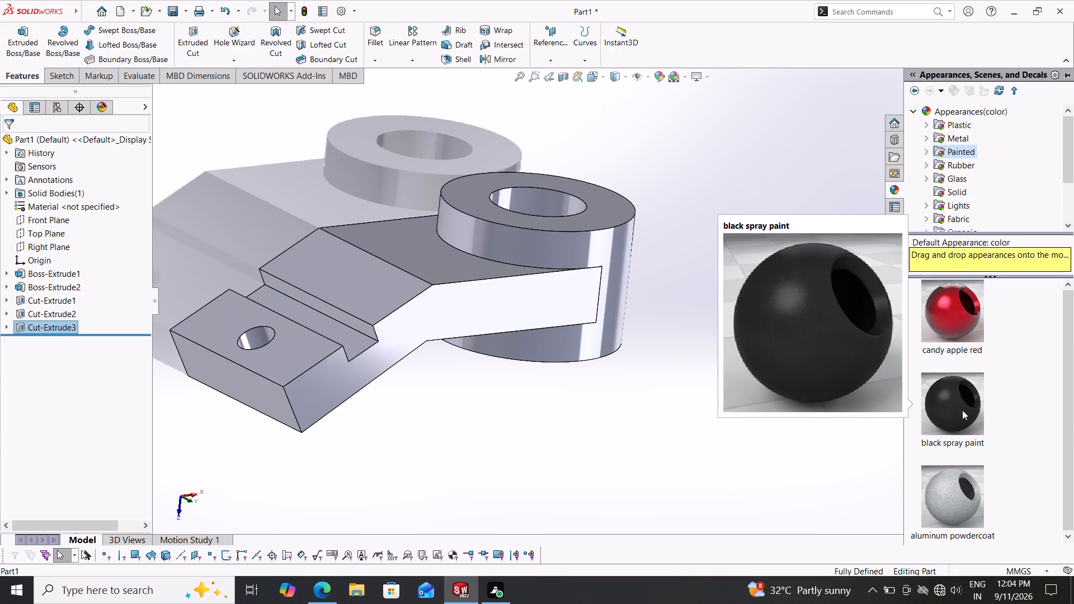
scroll(961, 403, up, 2)
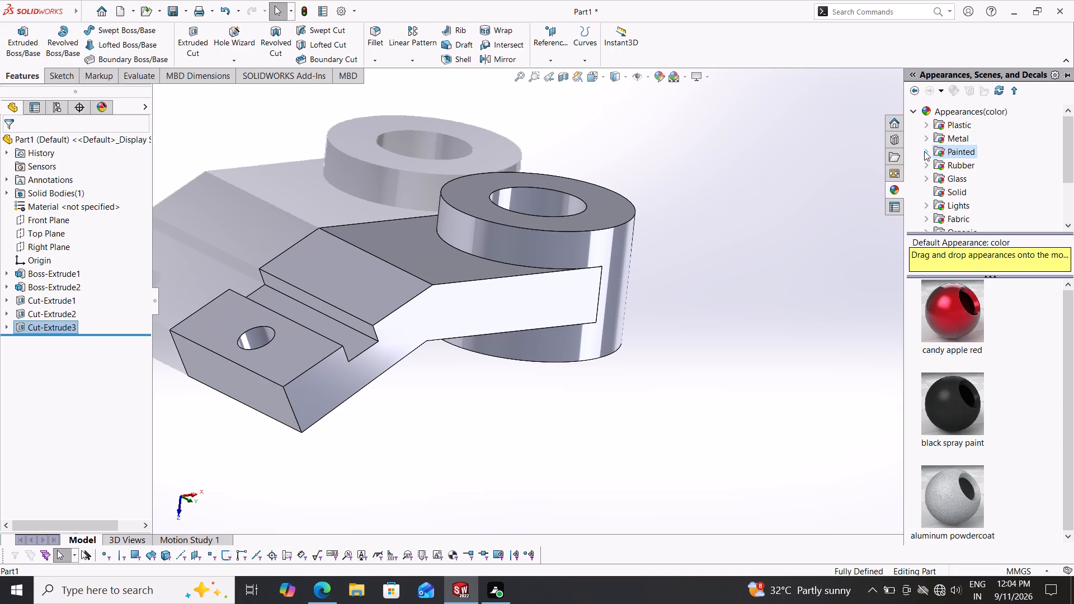
click(924, 151)
click(957, 165)
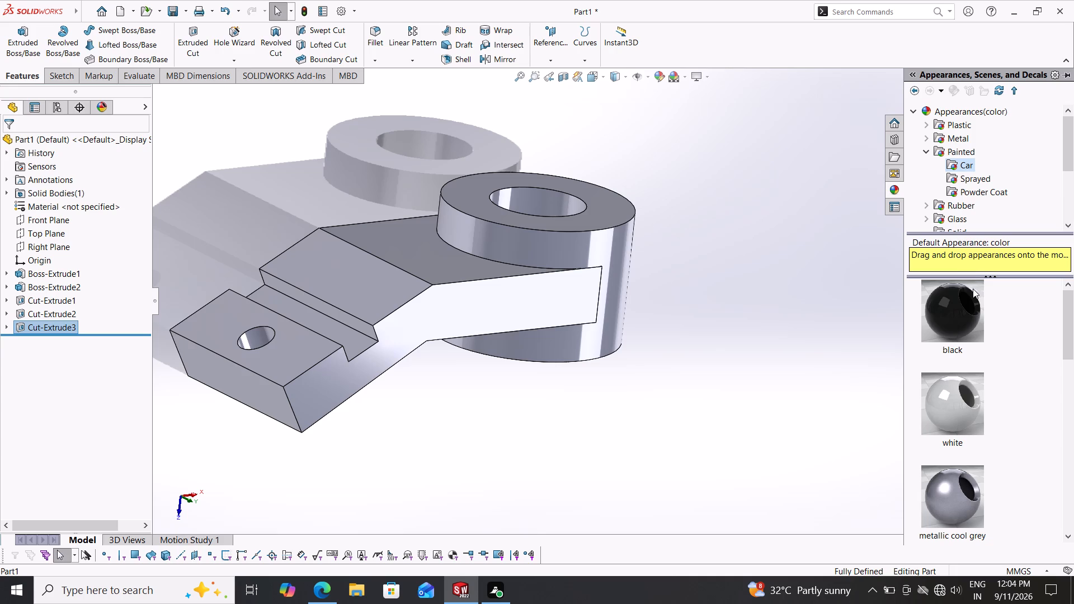
scroll(969, 364, down, 2)
scroll(968, 370, up, 1)
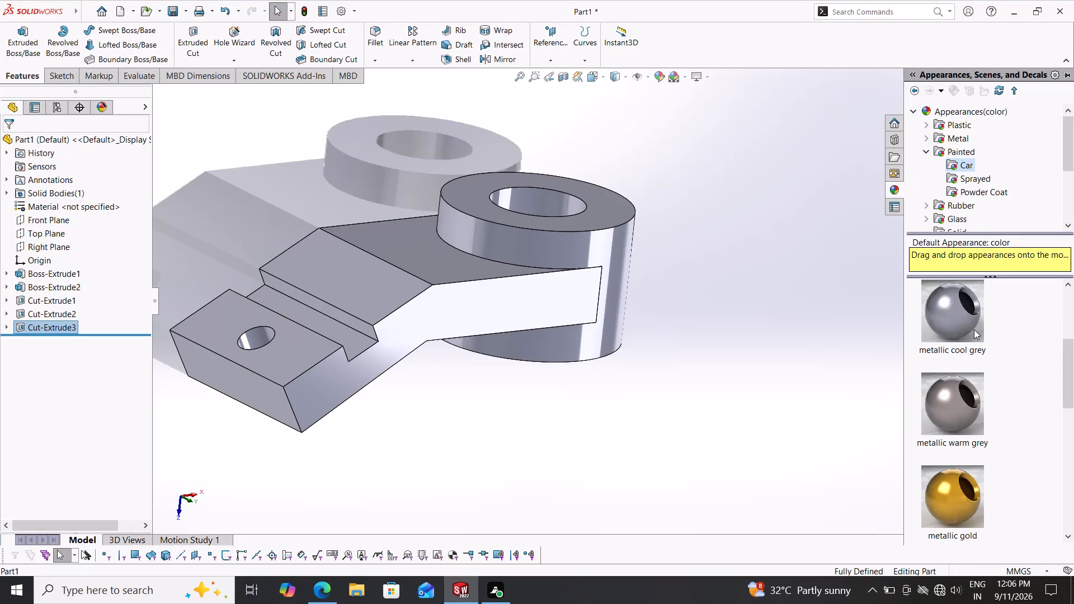
drag(966, 316, 539, 314)
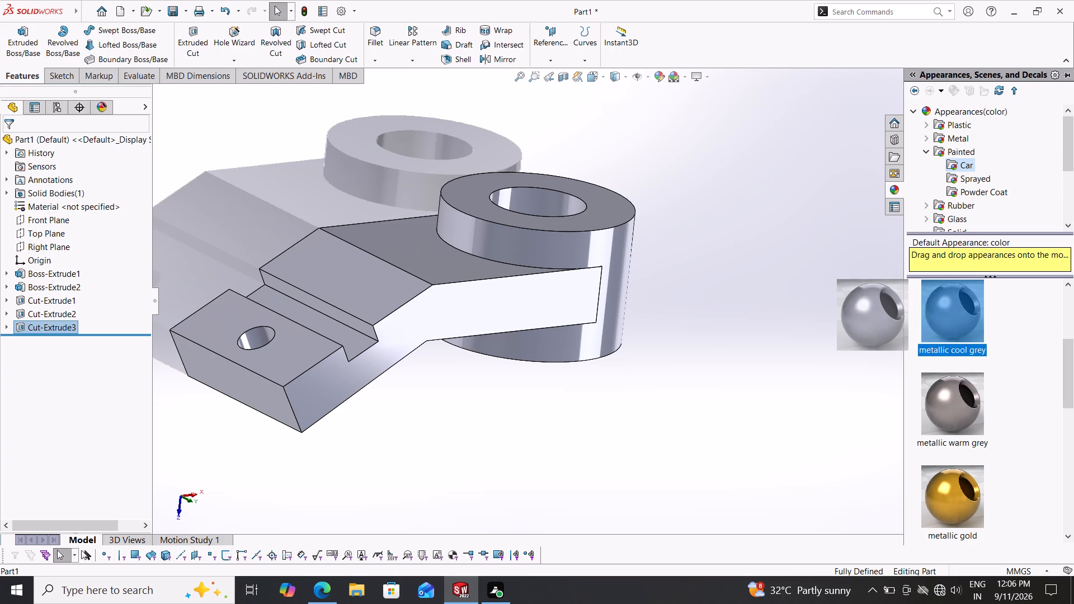
drag(539, 314, 449, 311)
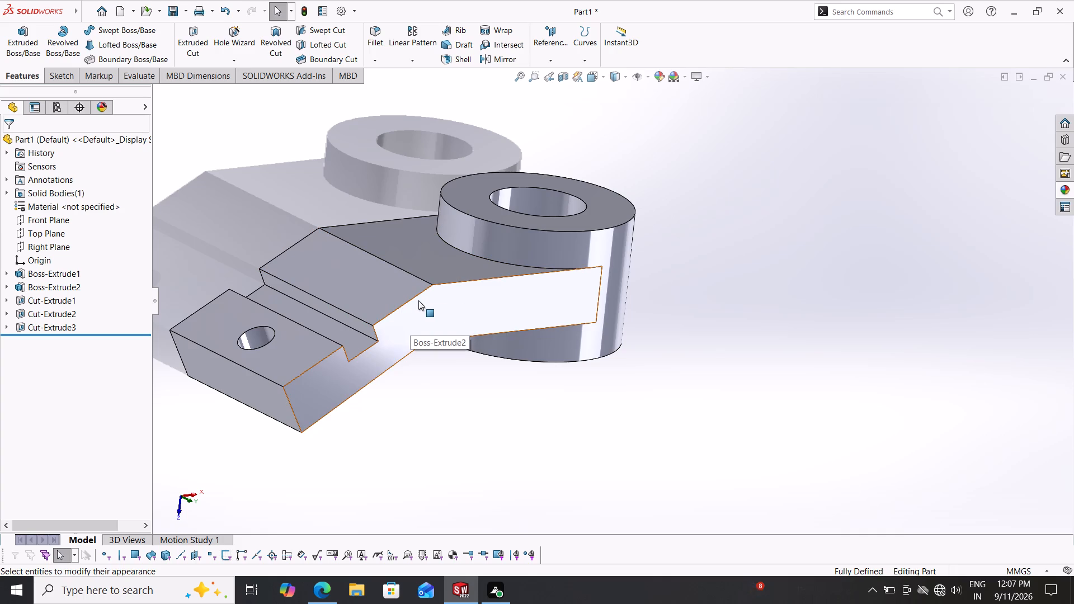
Save the part as 11-09-04 in the Documents folder.
middle_drag(533, 376, 487, 374)
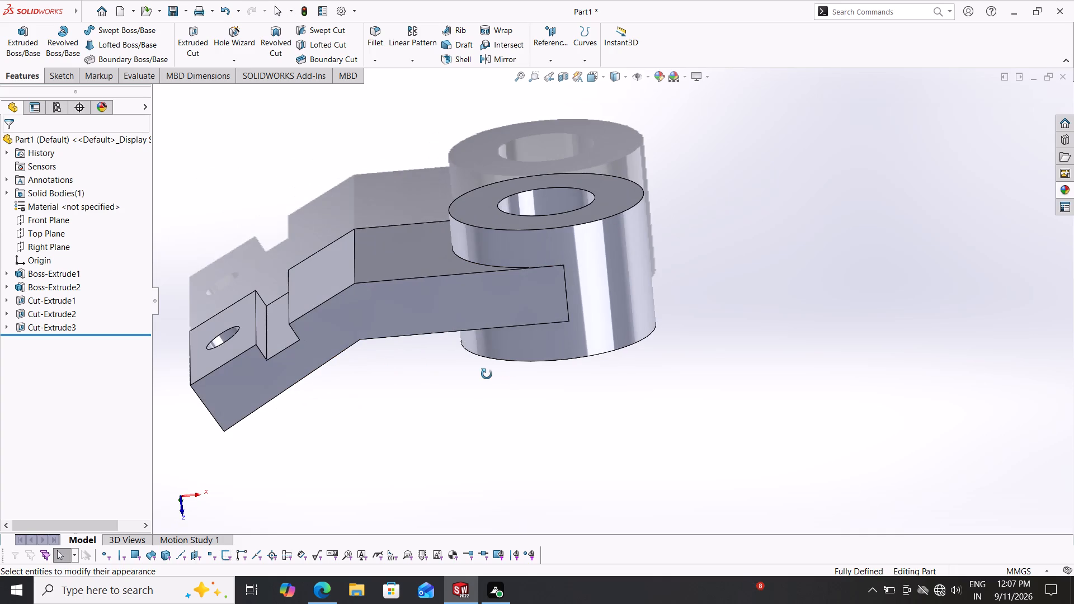
middle_drag(487, 374, 485, 374)
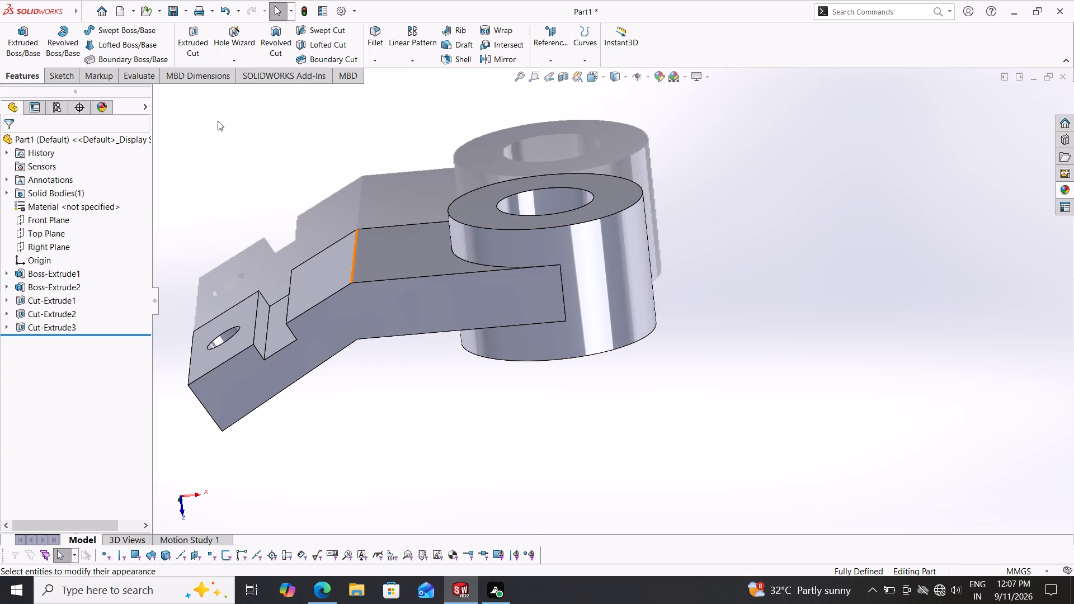
click(187, 11)
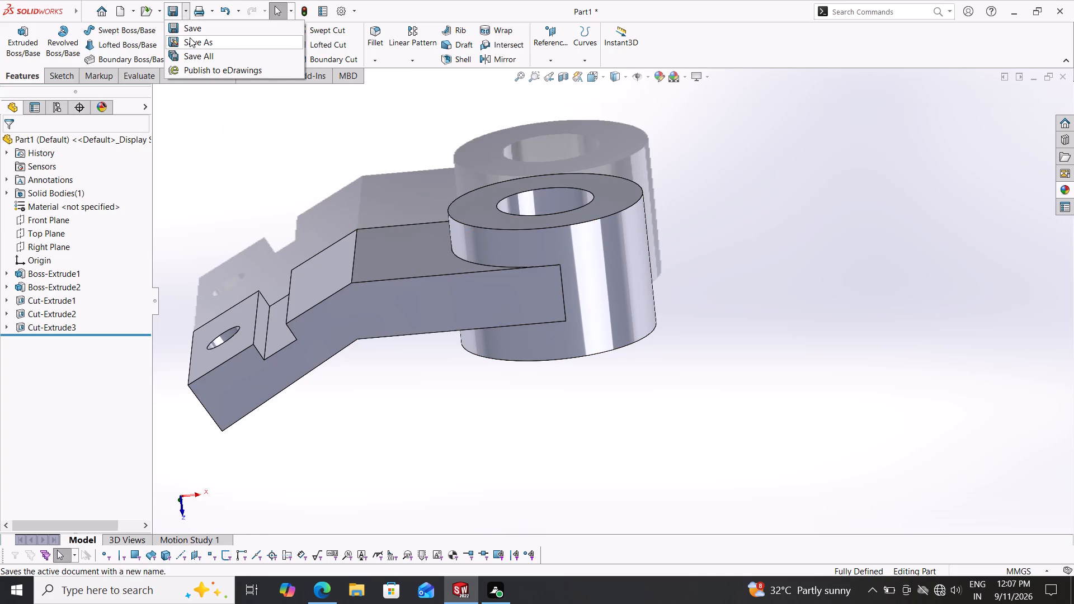
click(190, 37)
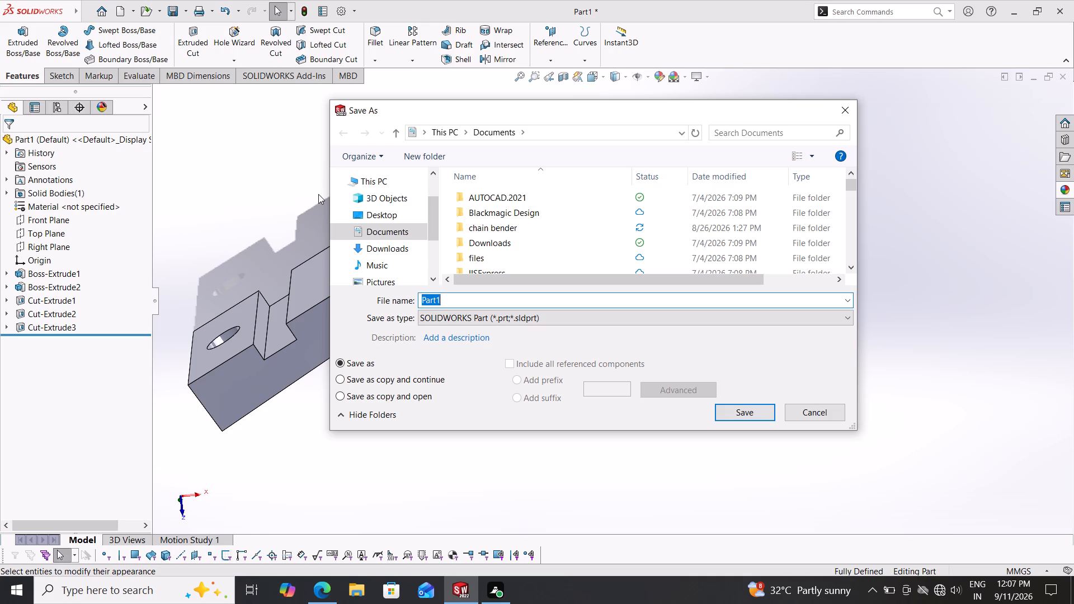
text(11-)
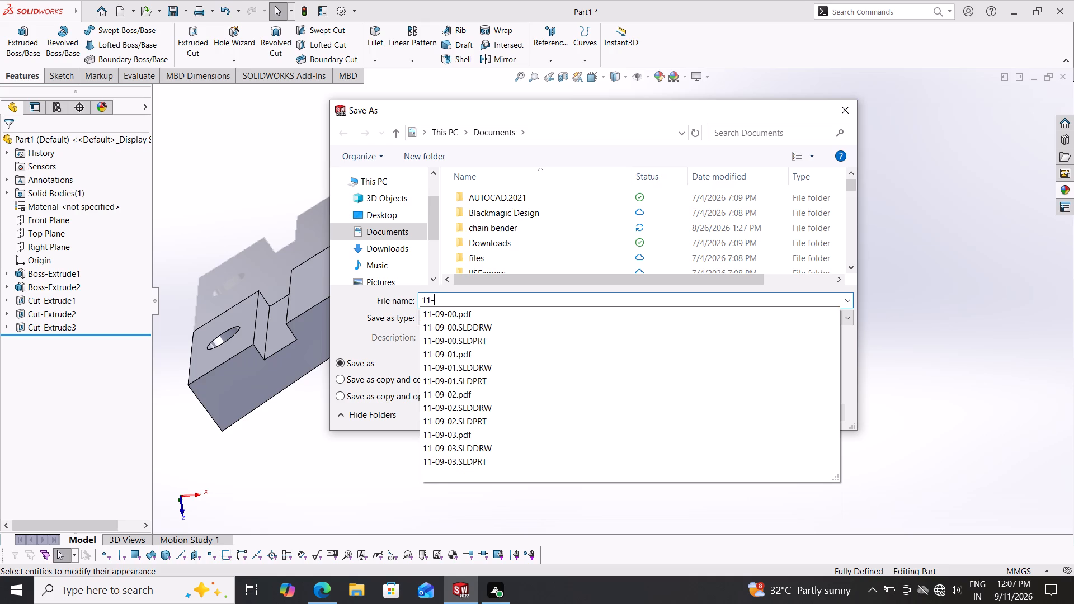
key(0)
key(9)
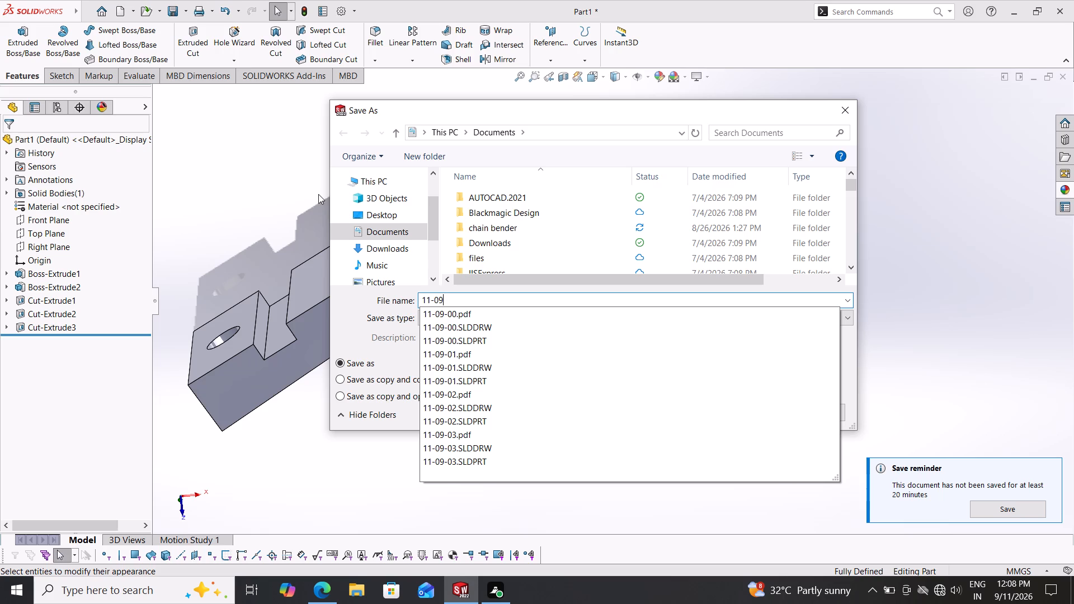
key(minus)
key(0)
key(4)
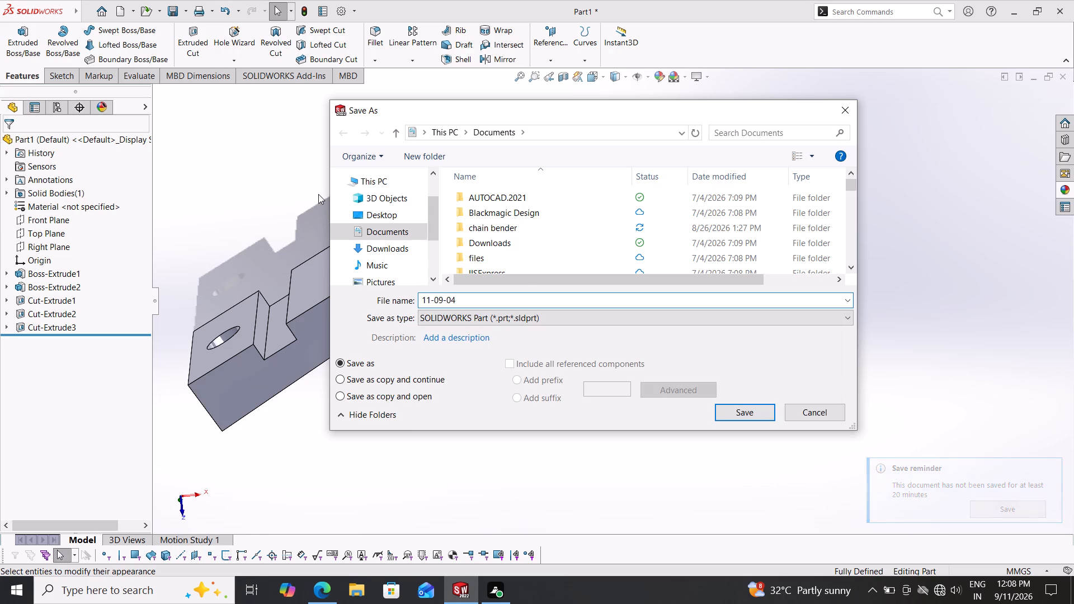
click(767, 412)
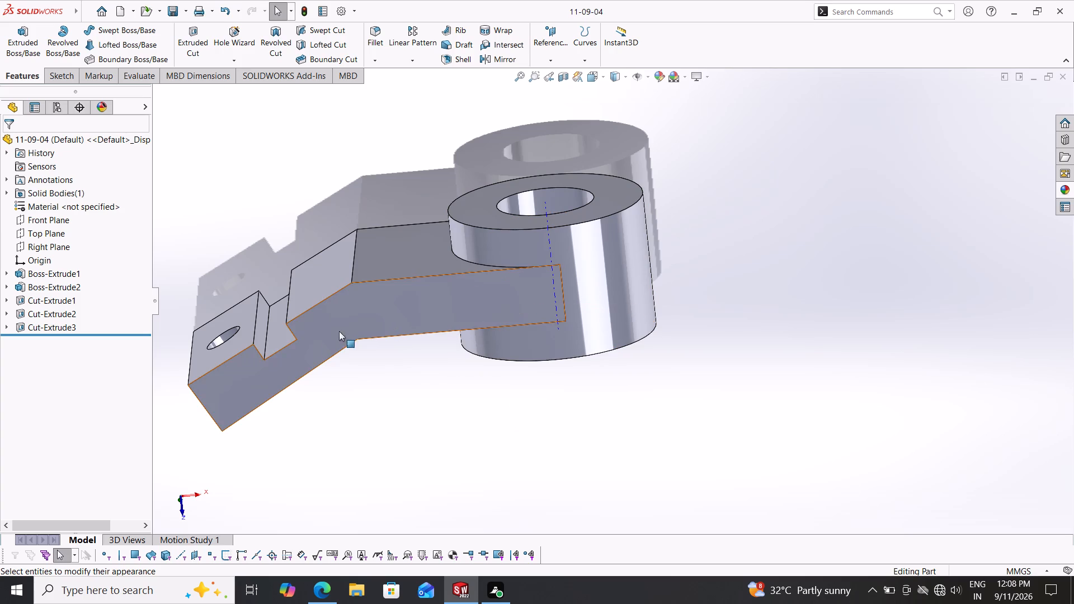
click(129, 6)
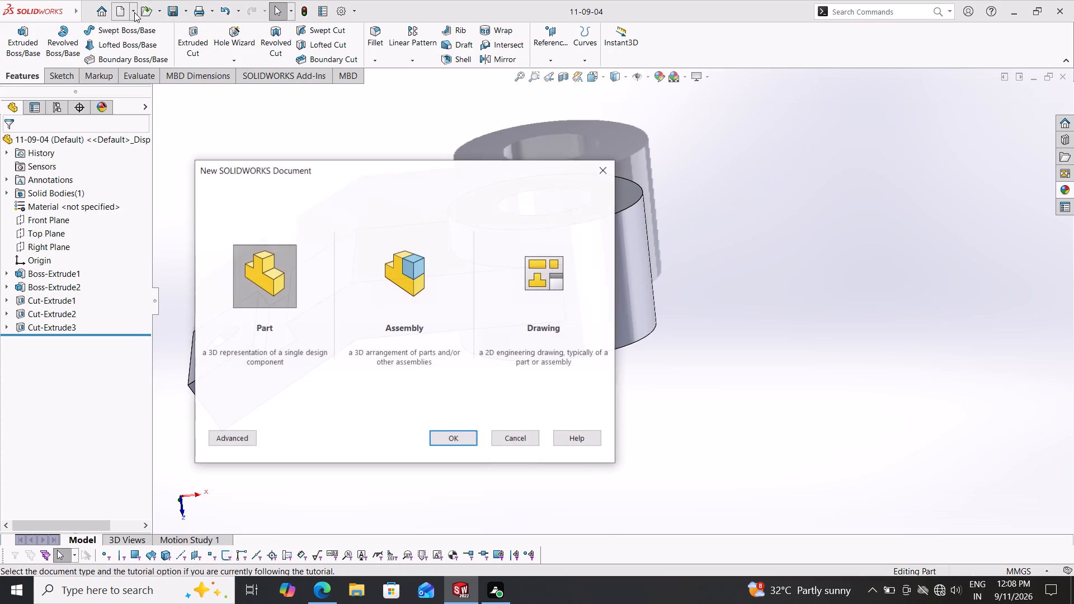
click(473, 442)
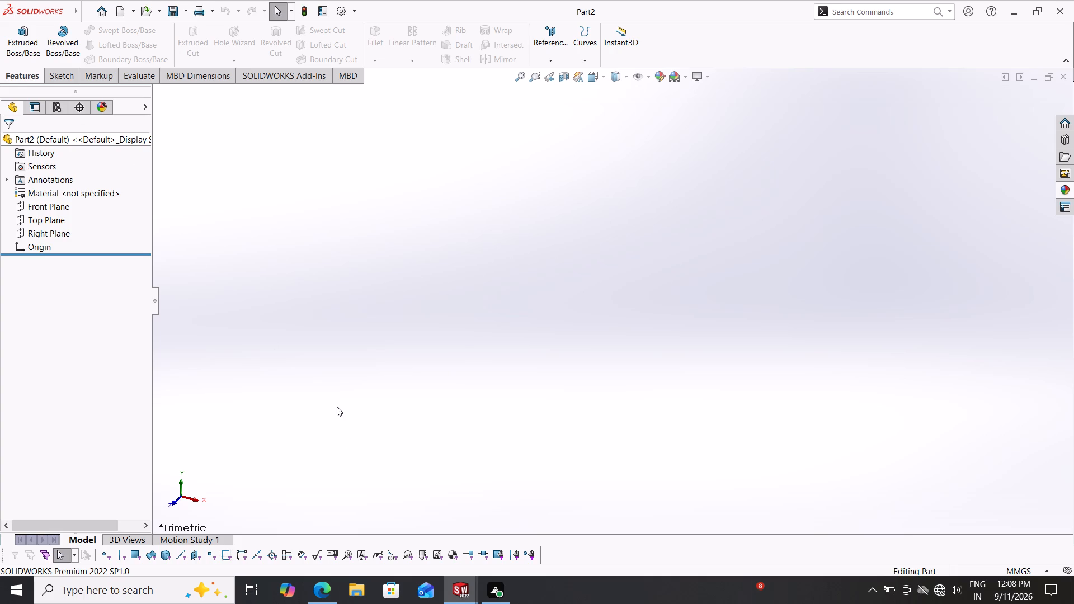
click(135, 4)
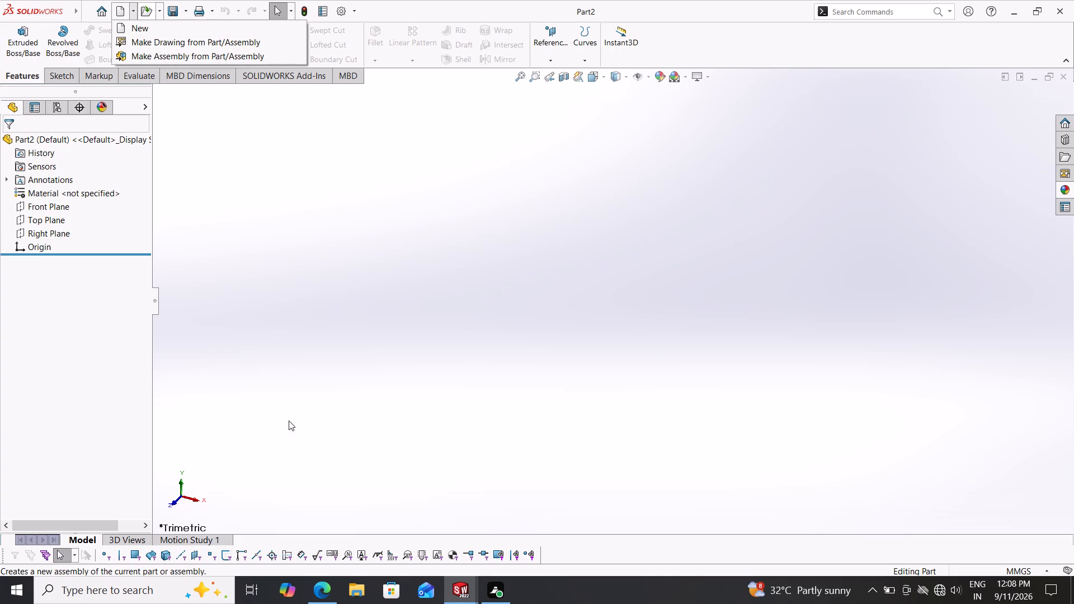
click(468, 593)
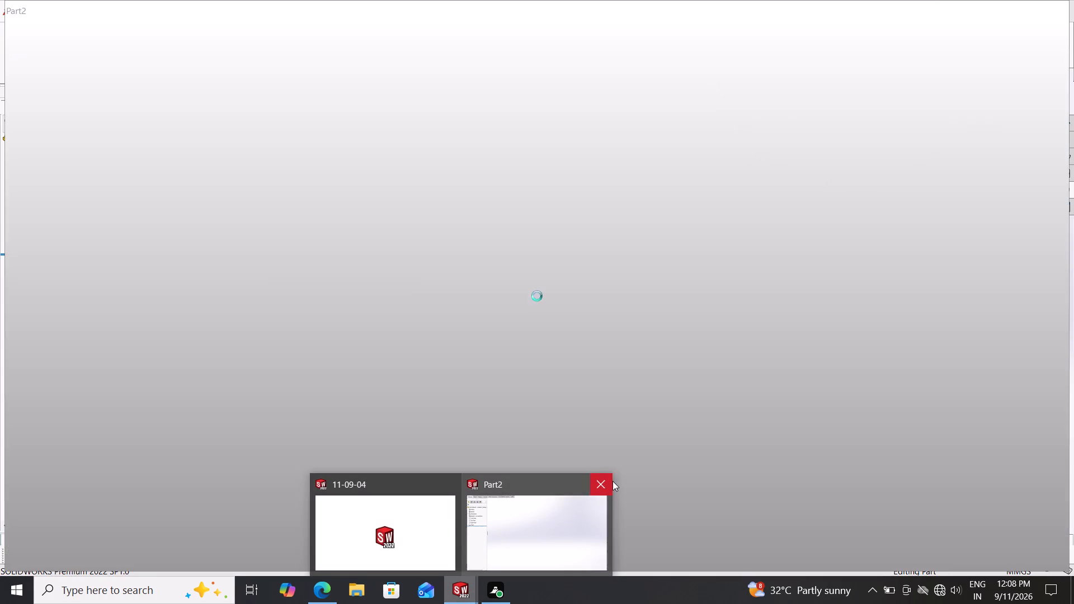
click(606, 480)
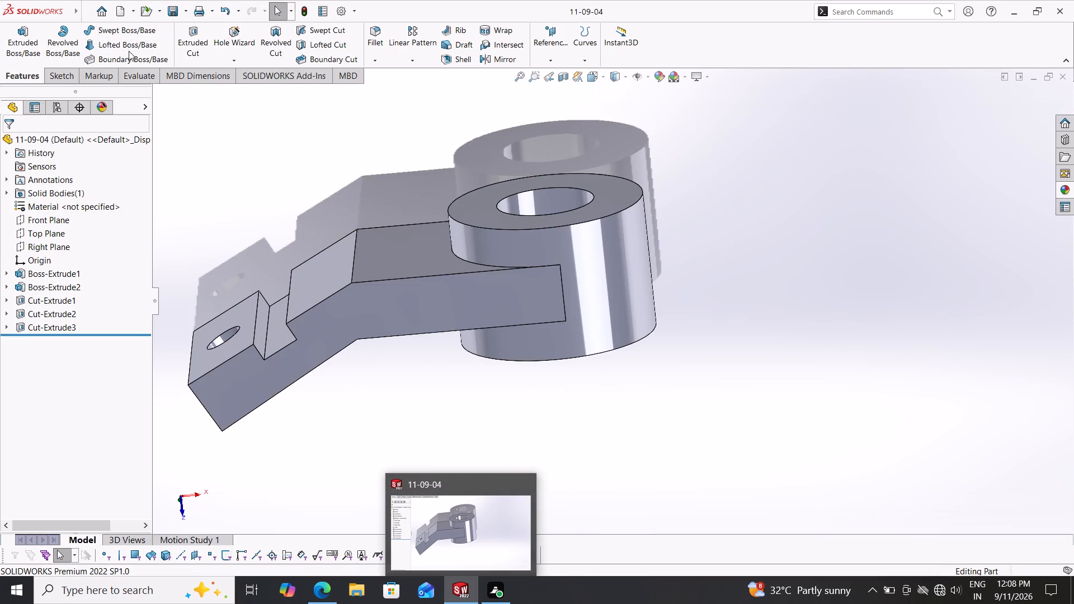
Create a drawing from the part on a standard A3 (ANSI) Landscape sheet.
click(131, 6)
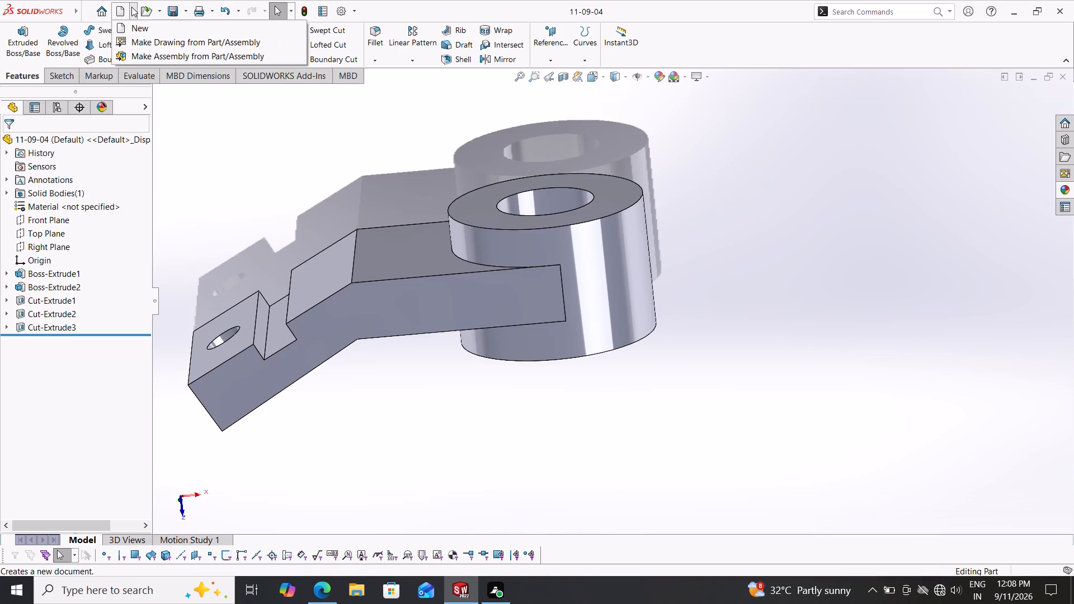
click(169, 48)
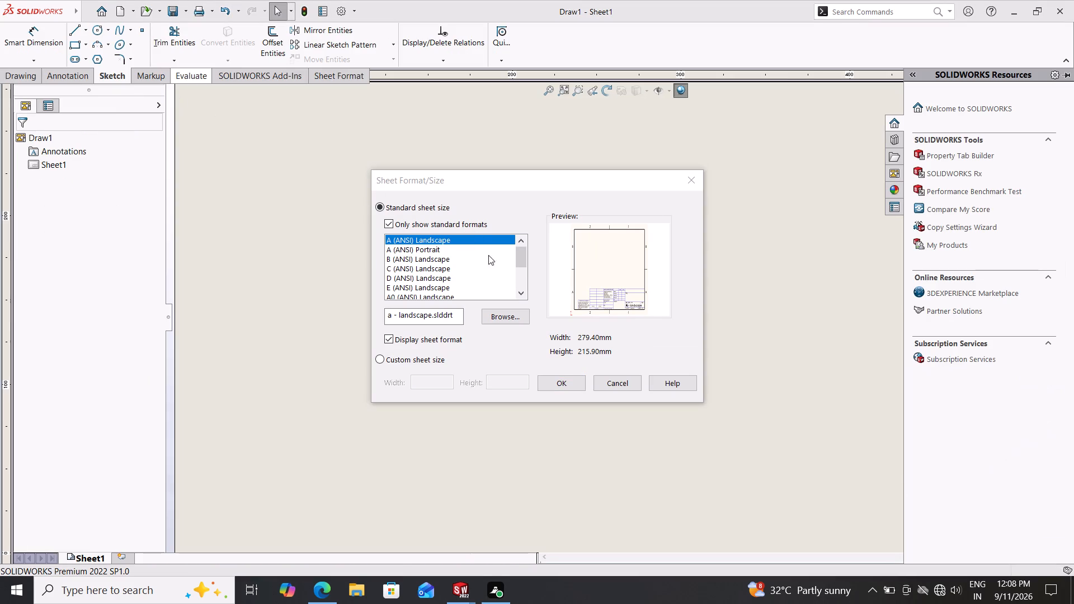
drag(524, 258, 525, 262)
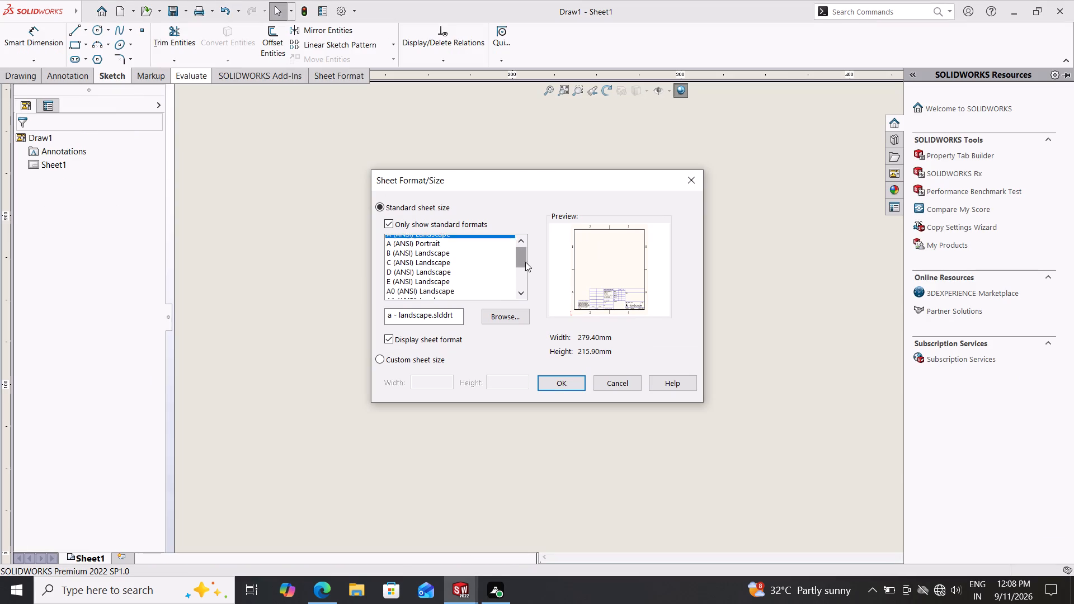
drag(525, 262, 525, 271)
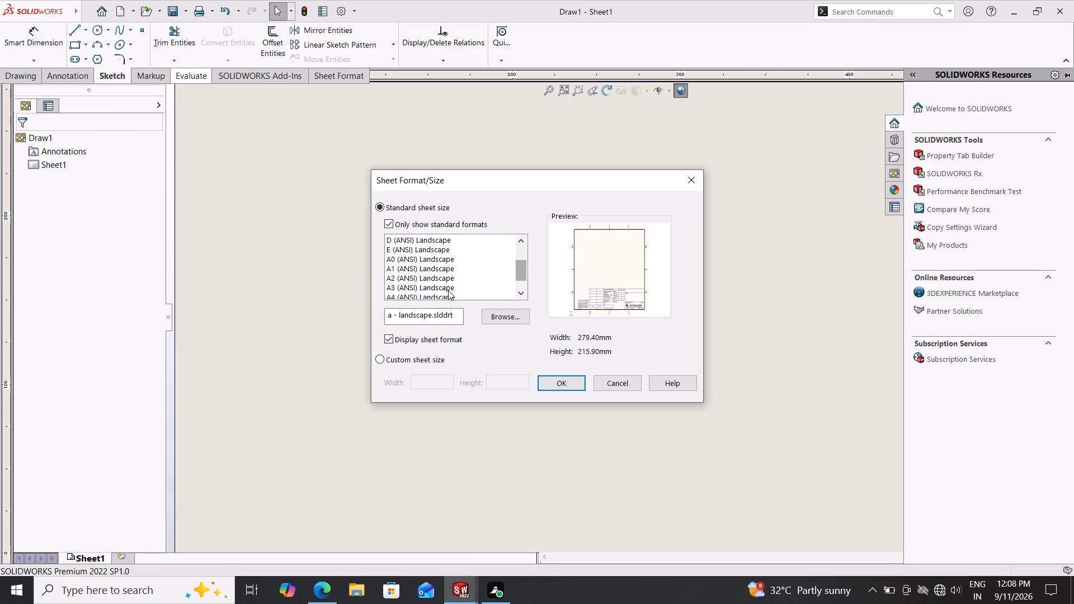
click(436, 290)
click(554, 380)
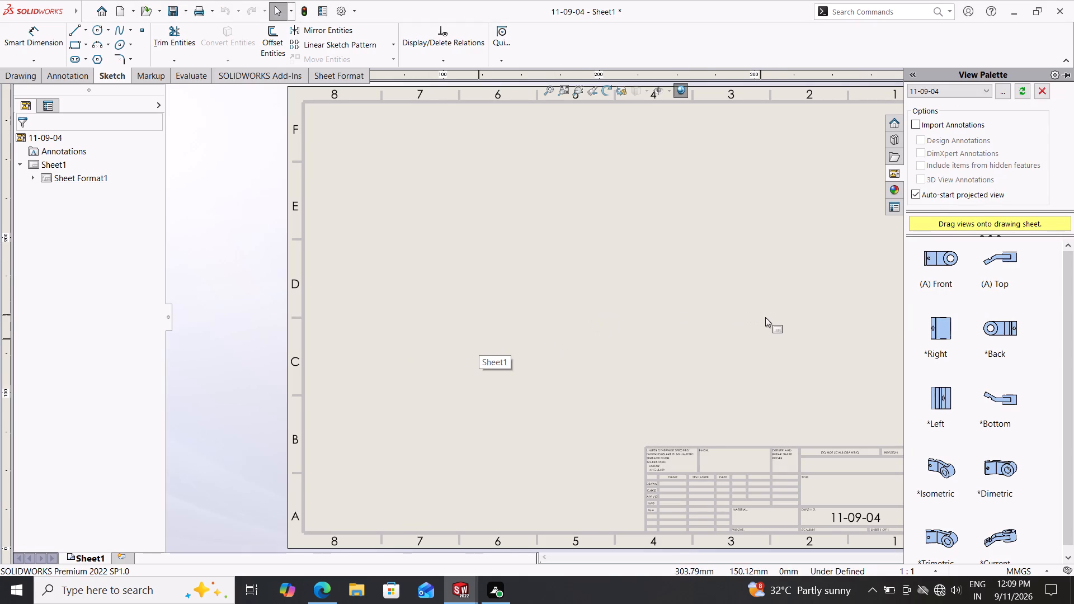
Place the Top view in the sheet's upper-left area, project an isometric view from it, and position that view in the right half.
drag(1013, 258, 817, 290)
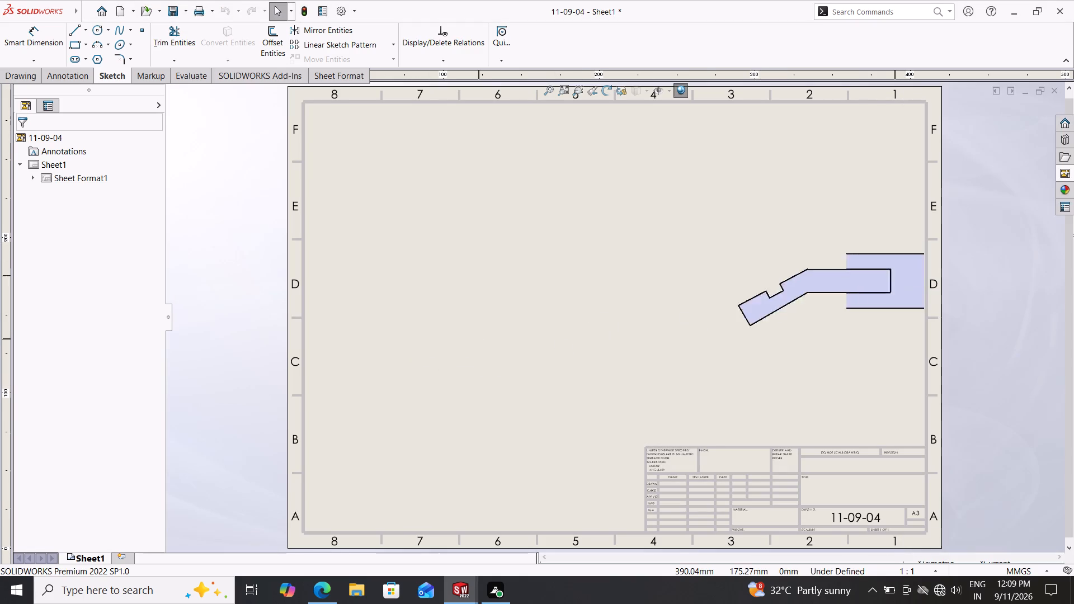
drag(817, 290, 459, 226)
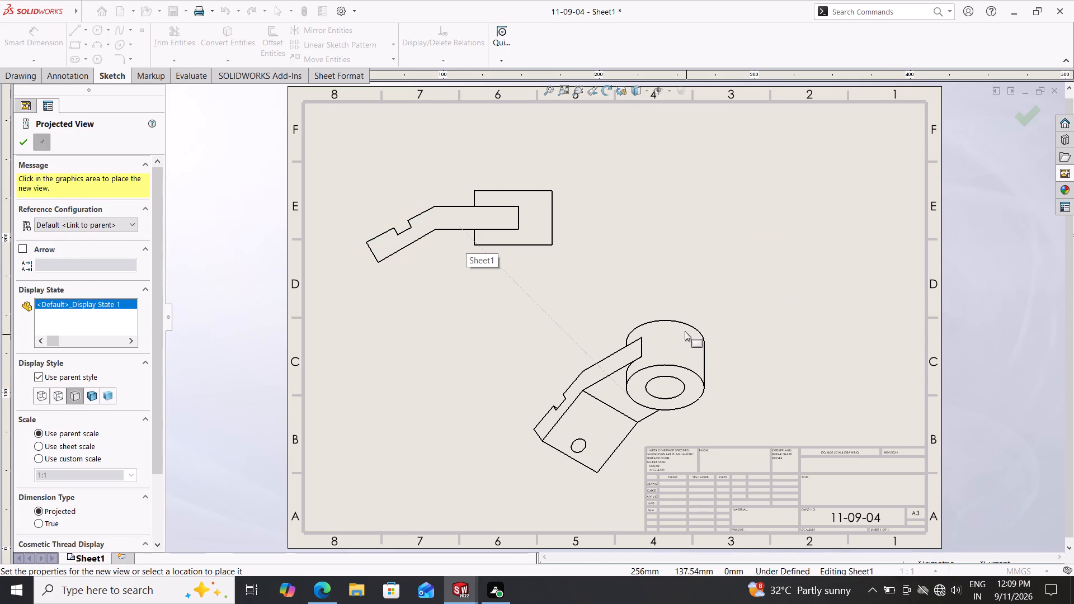
click(666, 297)
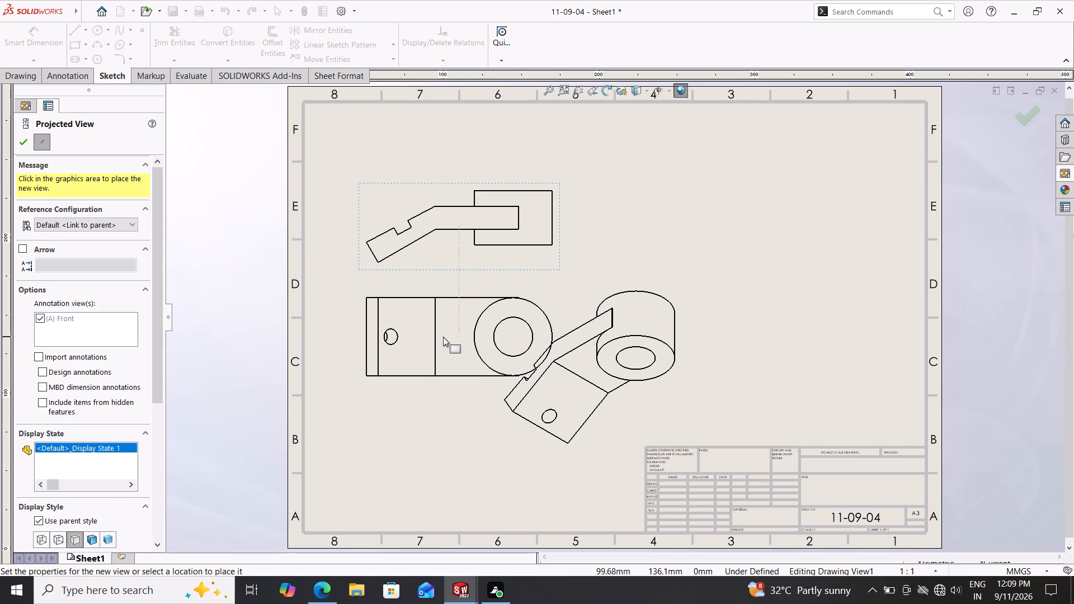
key(Escape)
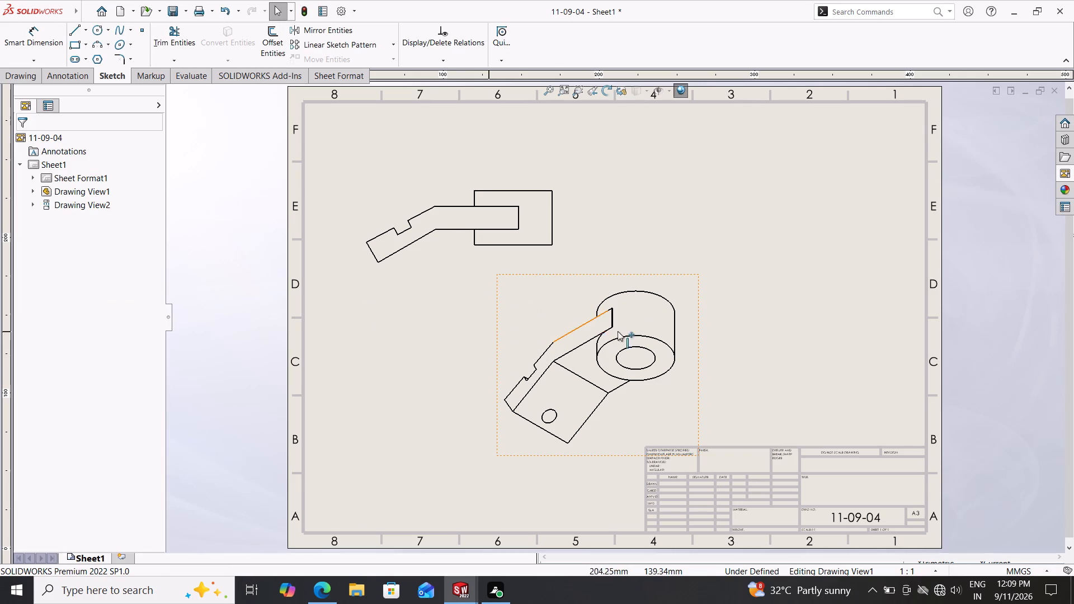
drag(699, 280, 812, 199)
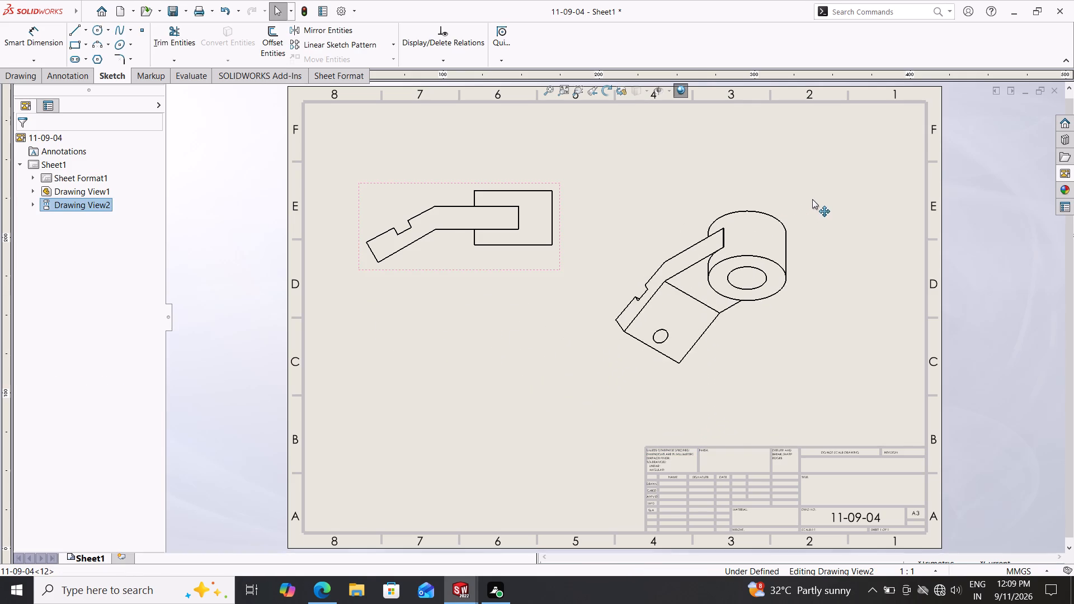
drag(812, 199, 819, 194)
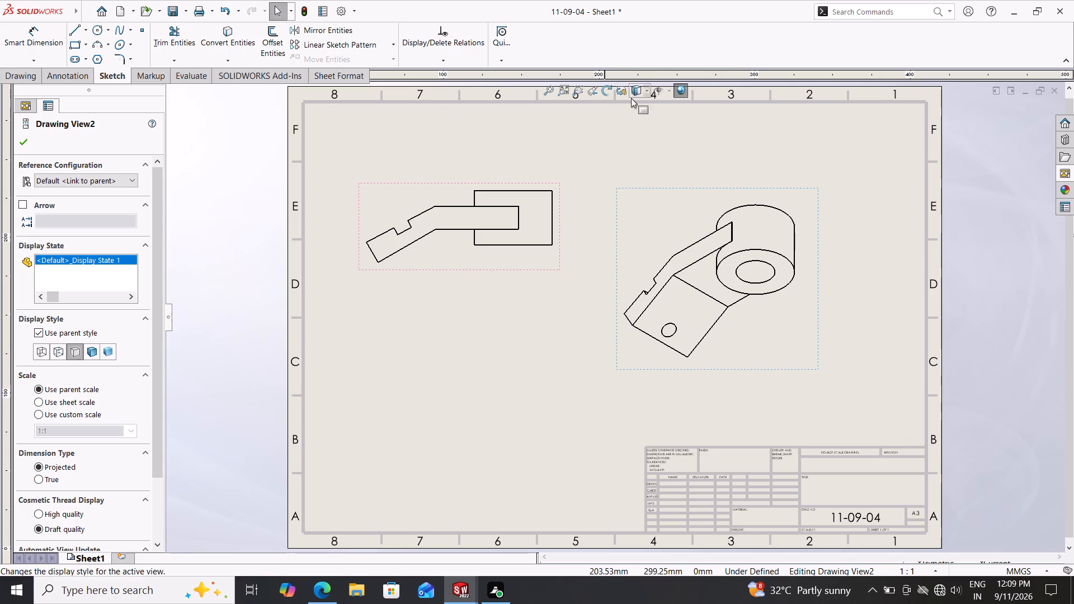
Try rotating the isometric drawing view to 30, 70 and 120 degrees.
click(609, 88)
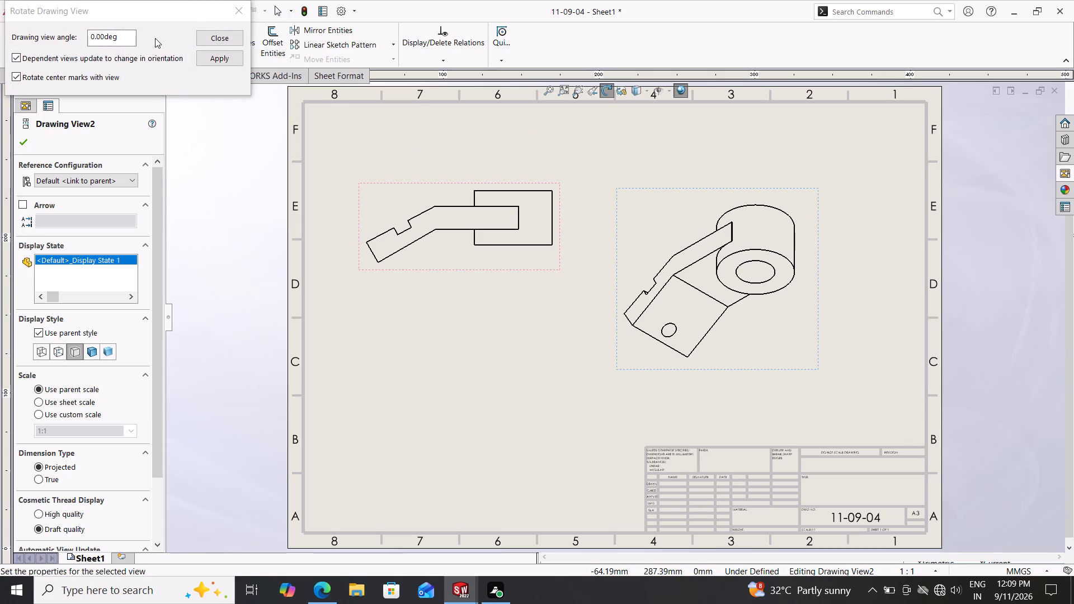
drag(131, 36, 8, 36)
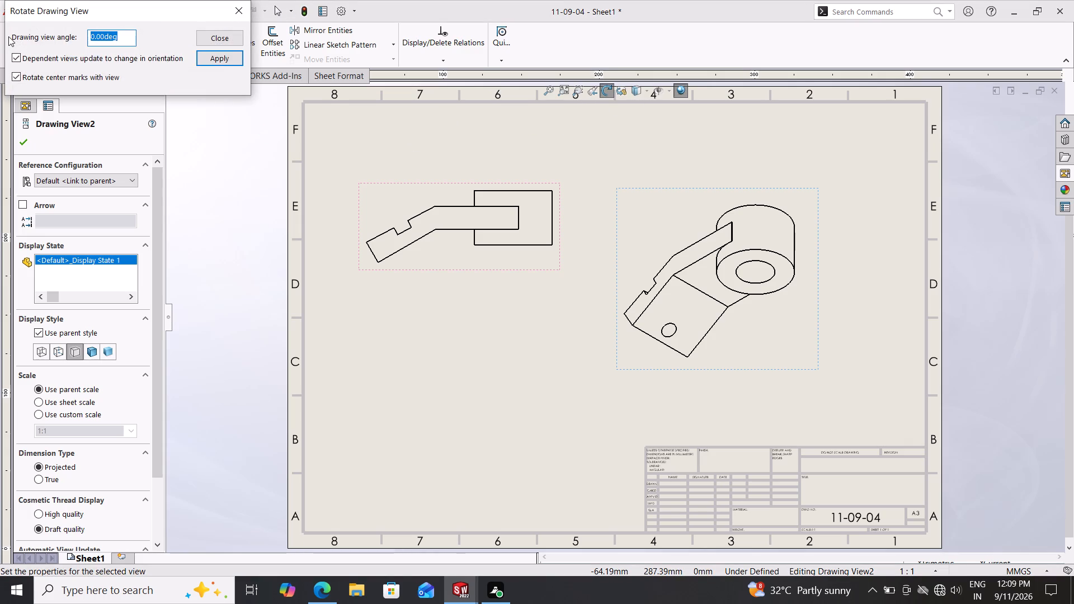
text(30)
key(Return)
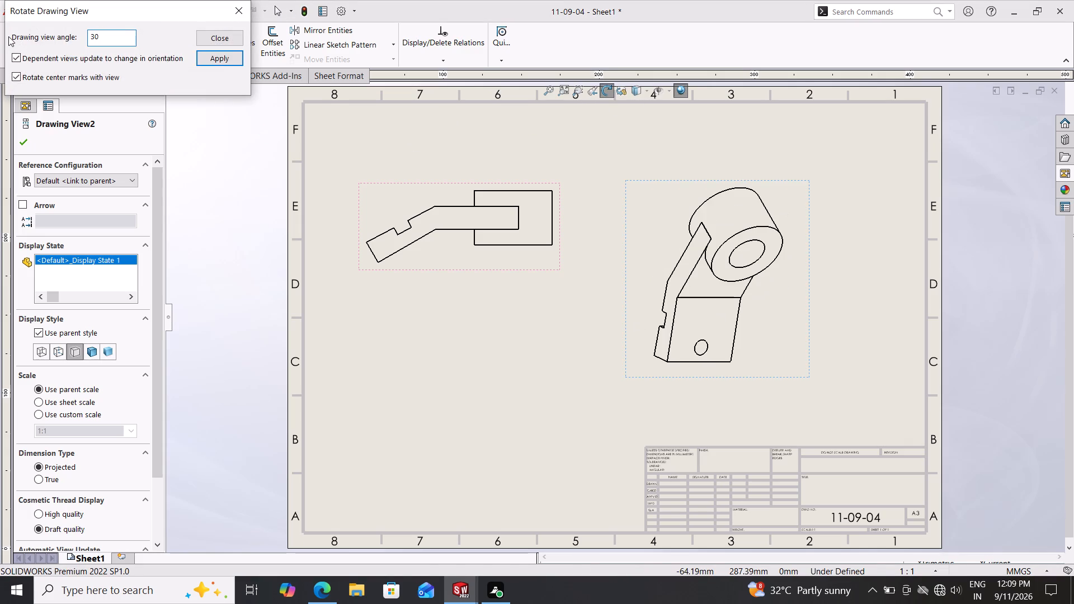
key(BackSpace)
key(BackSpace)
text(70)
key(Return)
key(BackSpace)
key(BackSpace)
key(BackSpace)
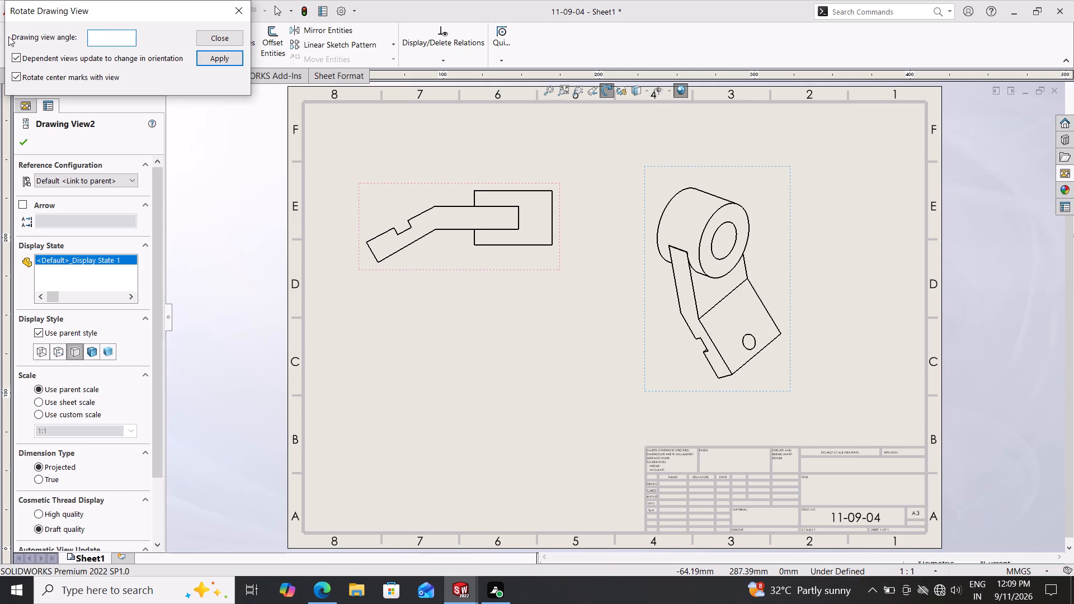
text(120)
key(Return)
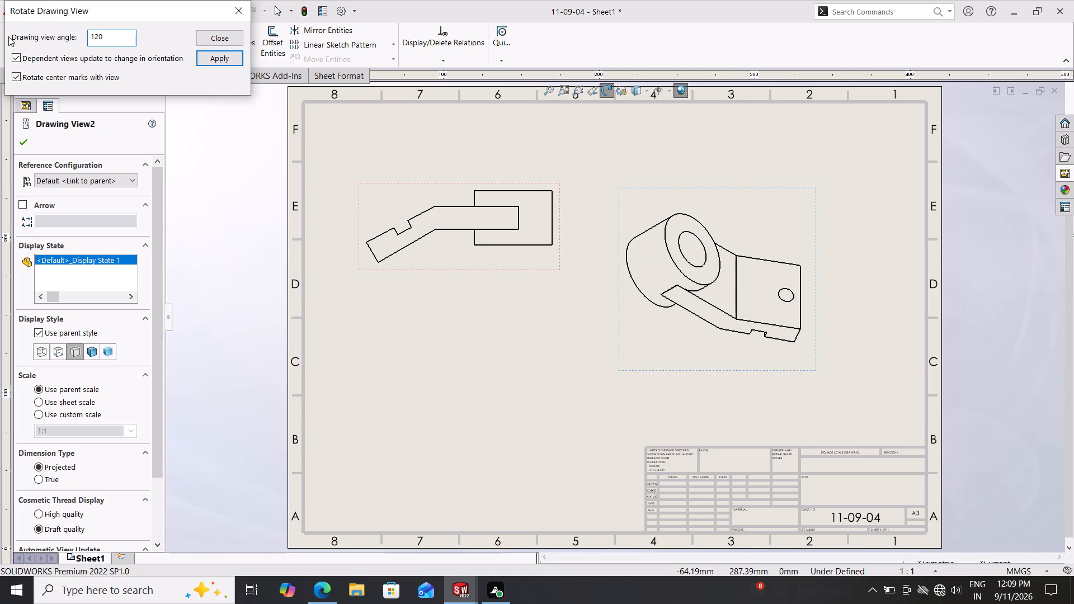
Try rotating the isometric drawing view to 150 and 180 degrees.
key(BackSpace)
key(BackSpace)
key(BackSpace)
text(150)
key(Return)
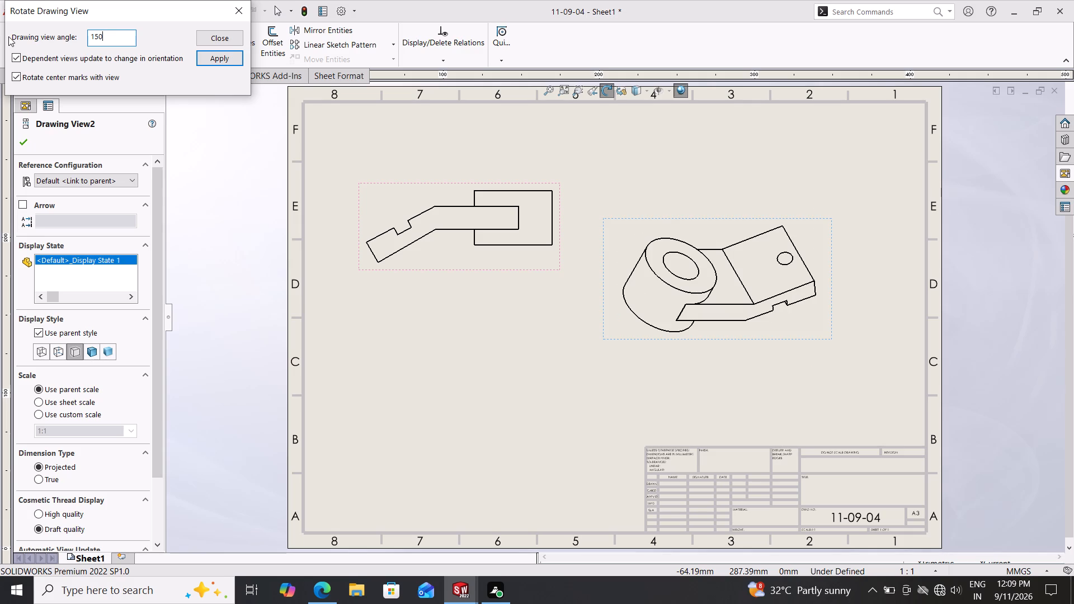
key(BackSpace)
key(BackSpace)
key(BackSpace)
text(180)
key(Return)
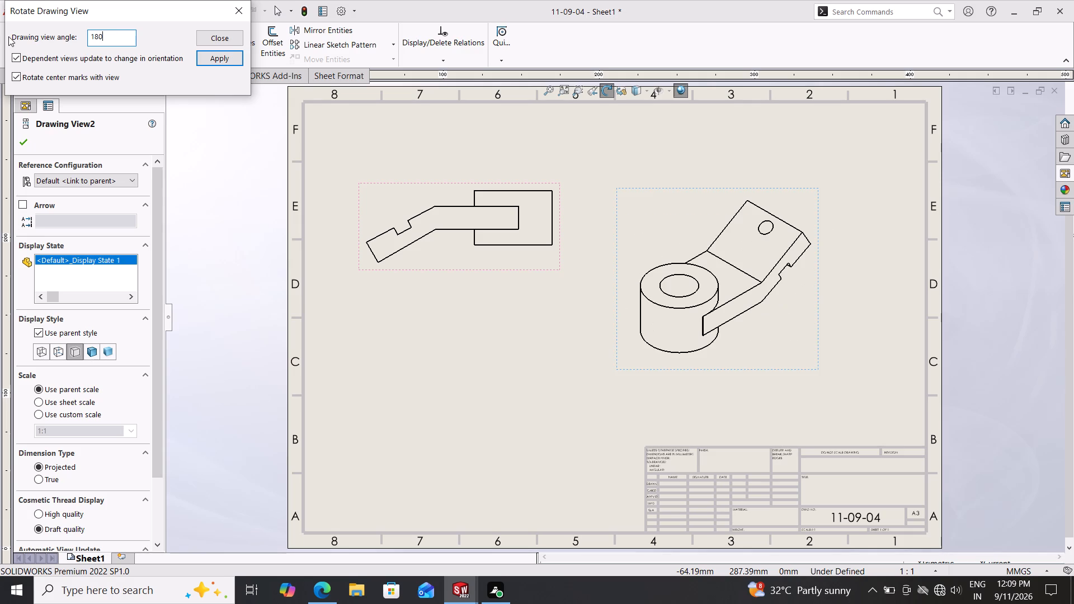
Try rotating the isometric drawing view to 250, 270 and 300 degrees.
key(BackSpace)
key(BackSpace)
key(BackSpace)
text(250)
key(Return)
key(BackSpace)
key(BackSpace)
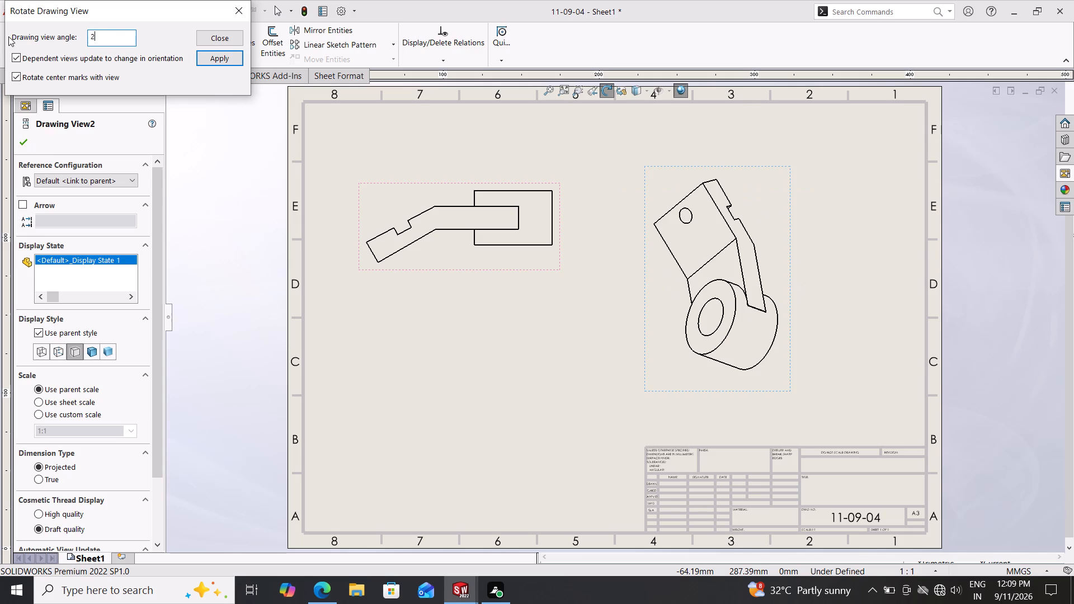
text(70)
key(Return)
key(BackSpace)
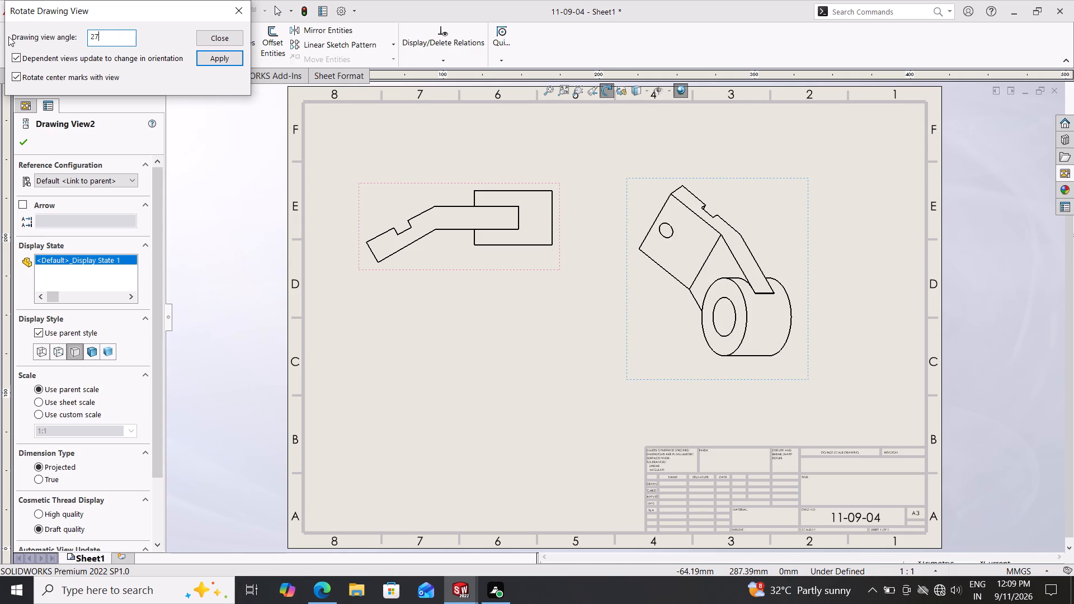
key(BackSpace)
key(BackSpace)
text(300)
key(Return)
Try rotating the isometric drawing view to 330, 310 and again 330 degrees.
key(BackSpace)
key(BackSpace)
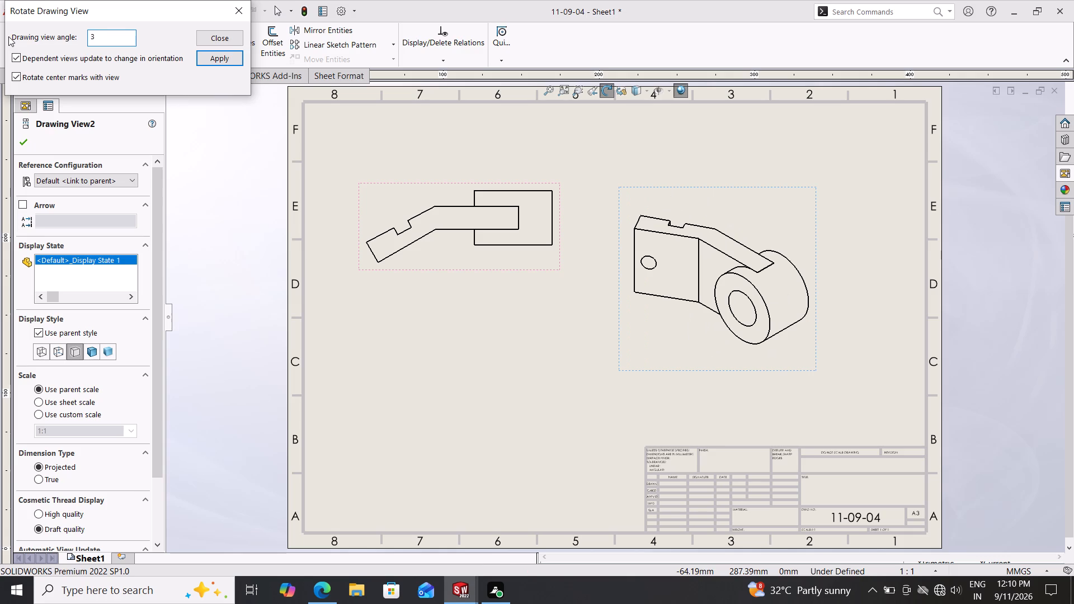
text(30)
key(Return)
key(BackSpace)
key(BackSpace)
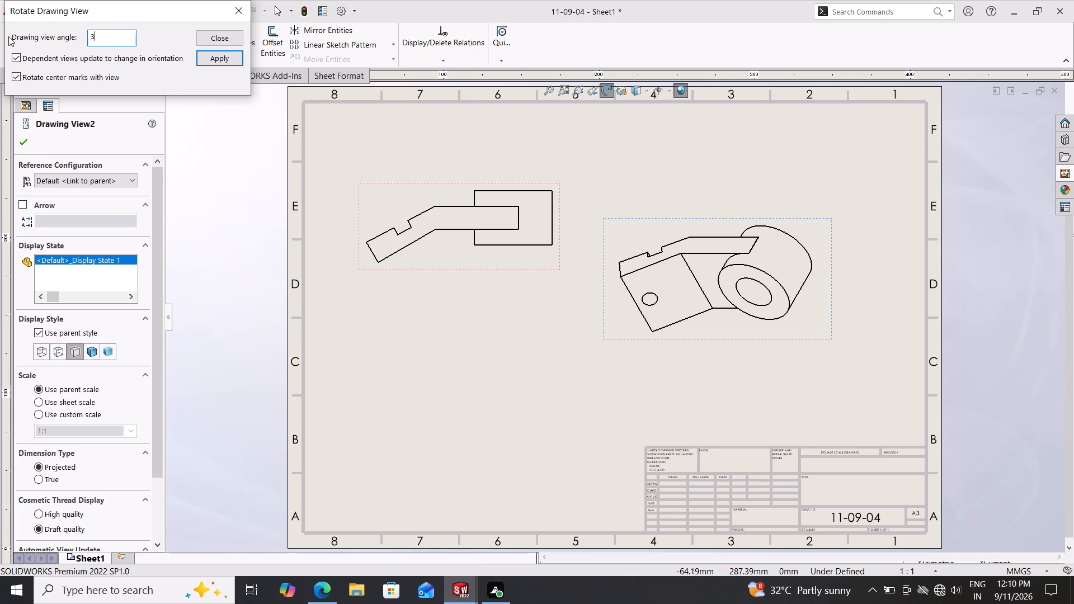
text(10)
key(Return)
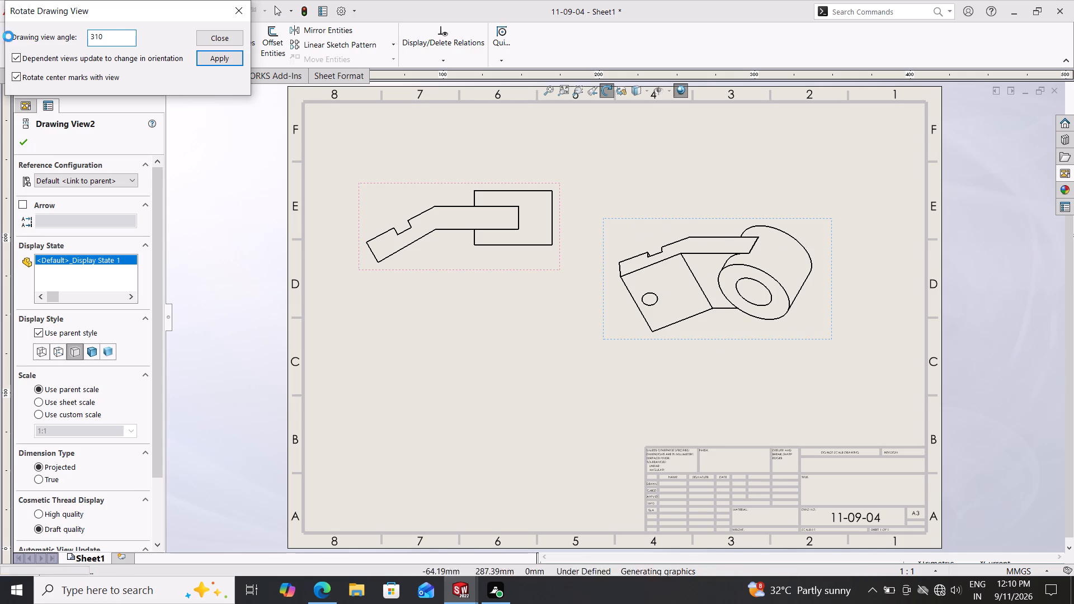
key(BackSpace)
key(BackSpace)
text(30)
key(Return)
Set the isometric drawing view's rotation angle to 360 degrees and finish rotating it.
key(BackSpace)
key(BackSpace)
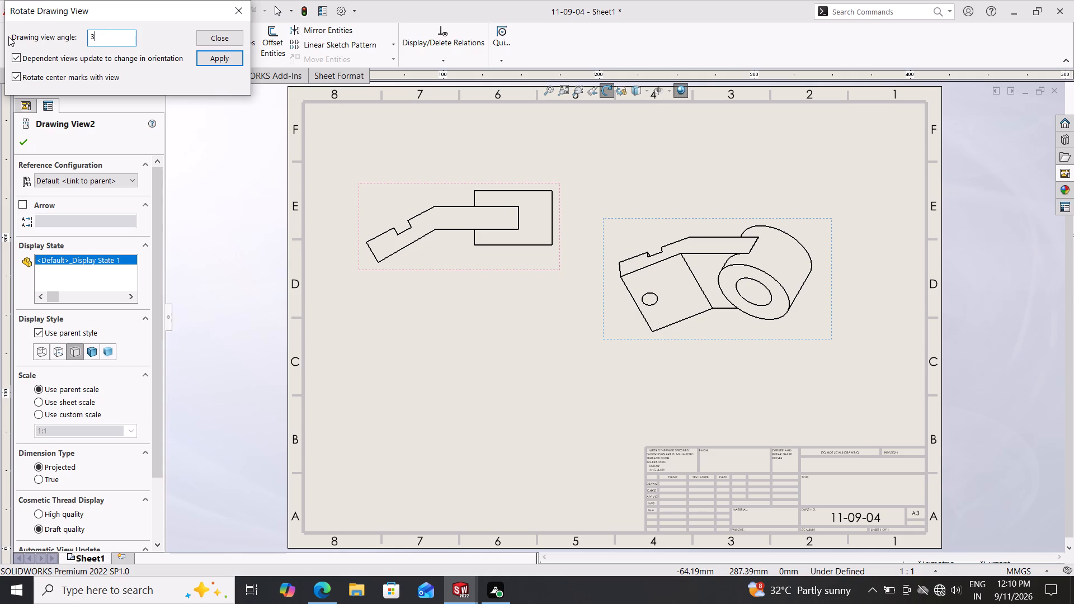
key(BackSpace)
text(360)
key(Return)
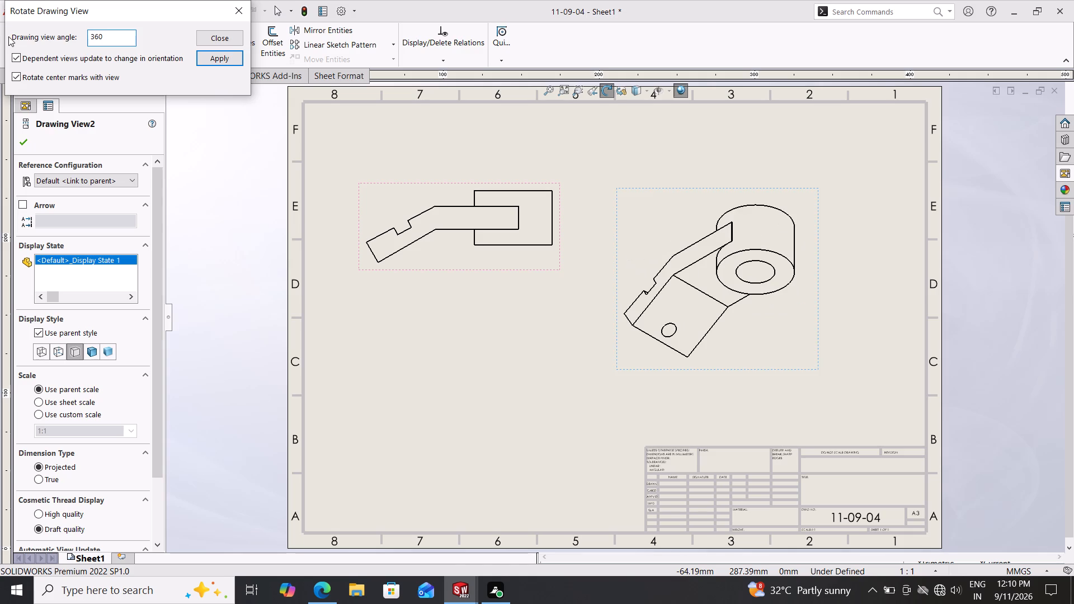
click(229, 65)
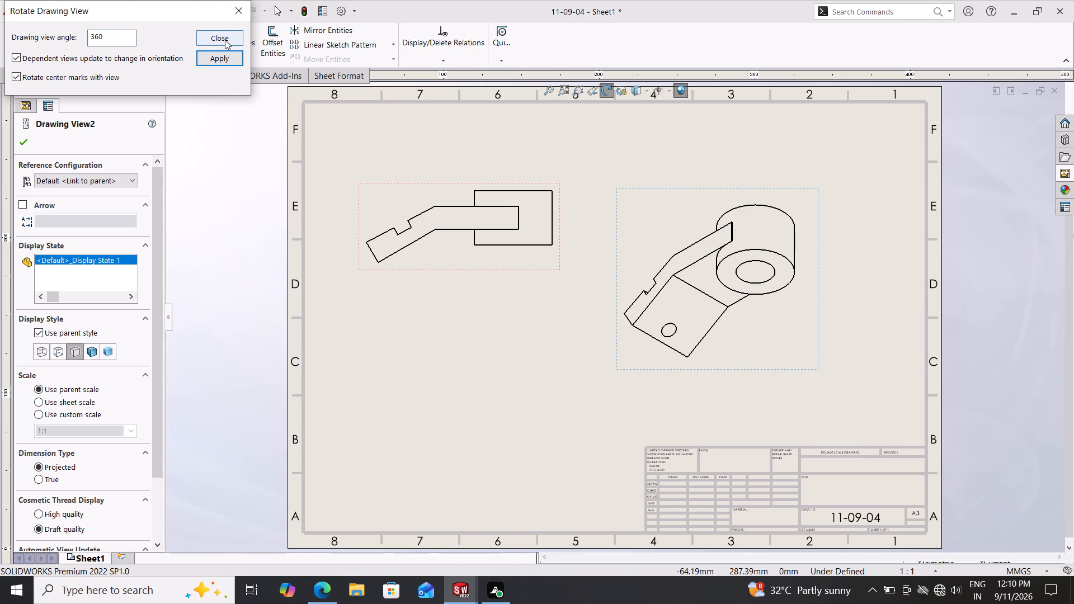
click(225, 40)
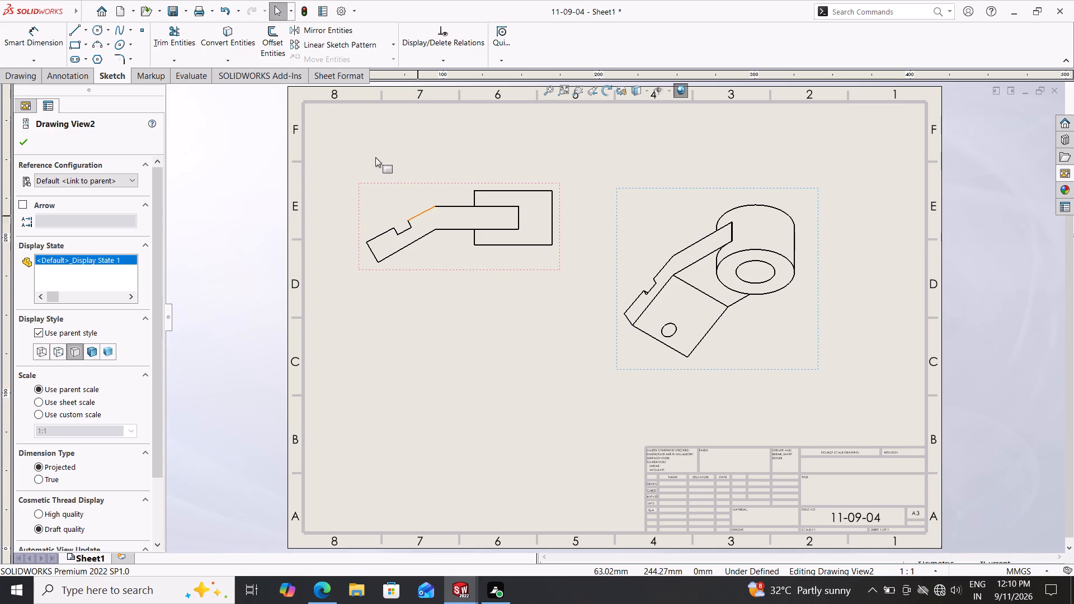
Display the isometric view as shaded with edges and move it closer to the sheet's upper-right corner.
click(90, 352)
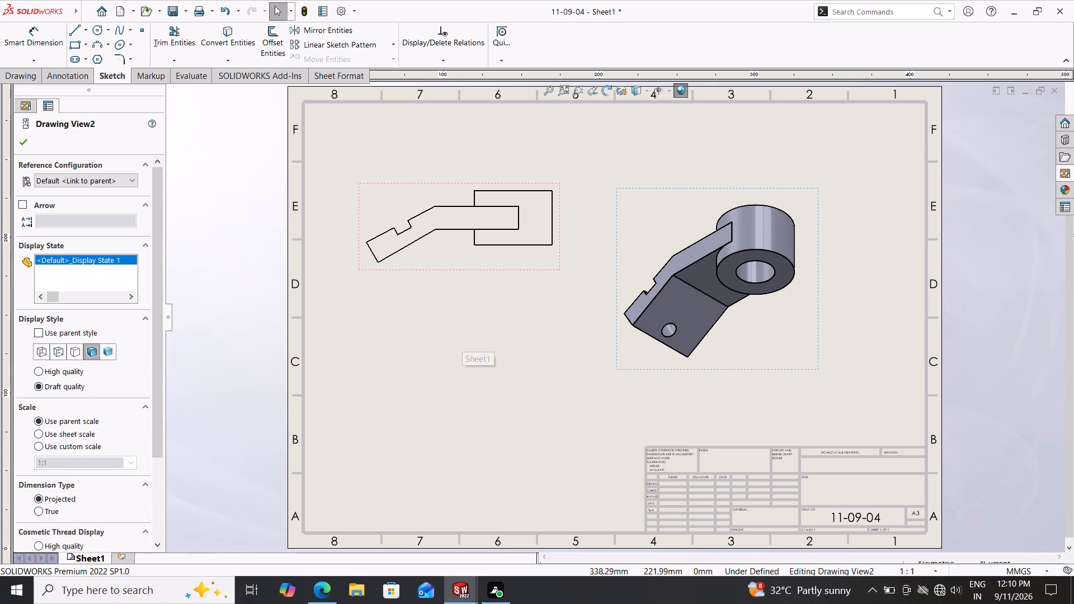
drag(813, 187, 849, 152)
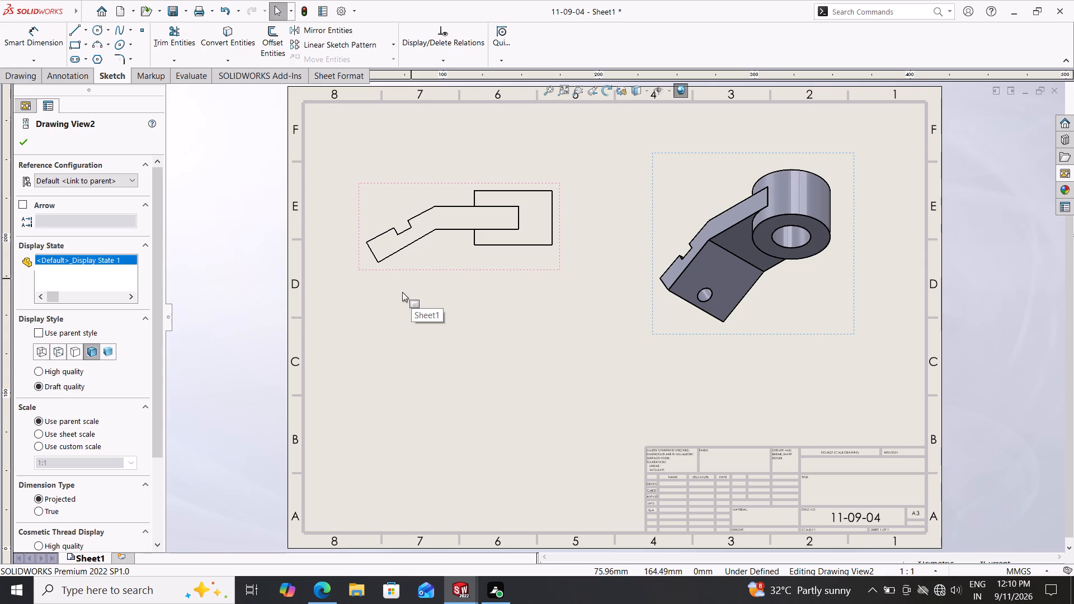
Dimension the slanted end edge of the bent arm in the Top view, placing the dimension beyond the arm's free end.
click(35, 39)
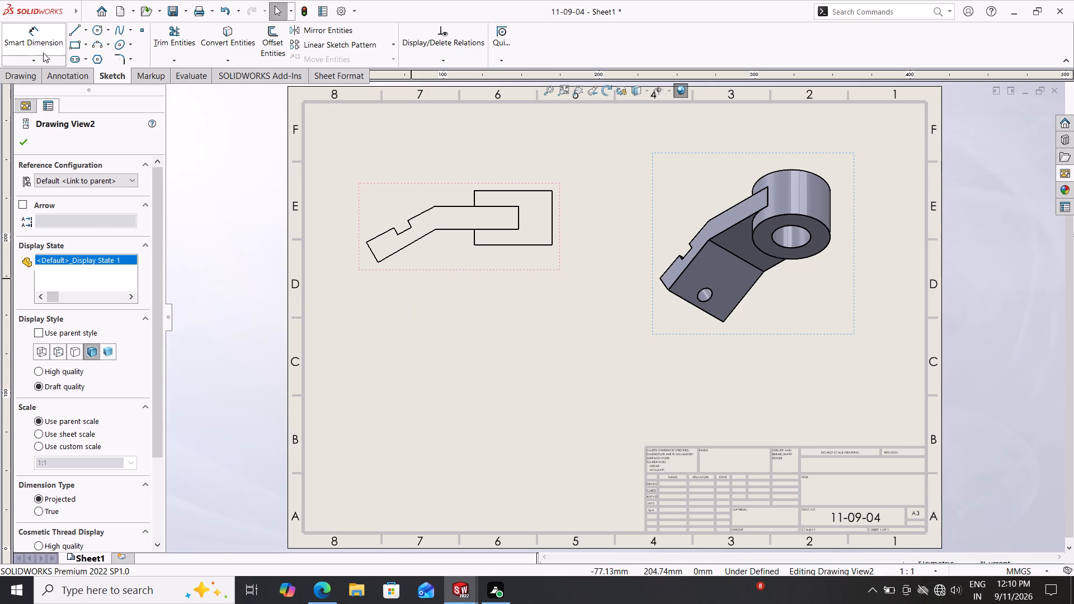
click(375, 254)
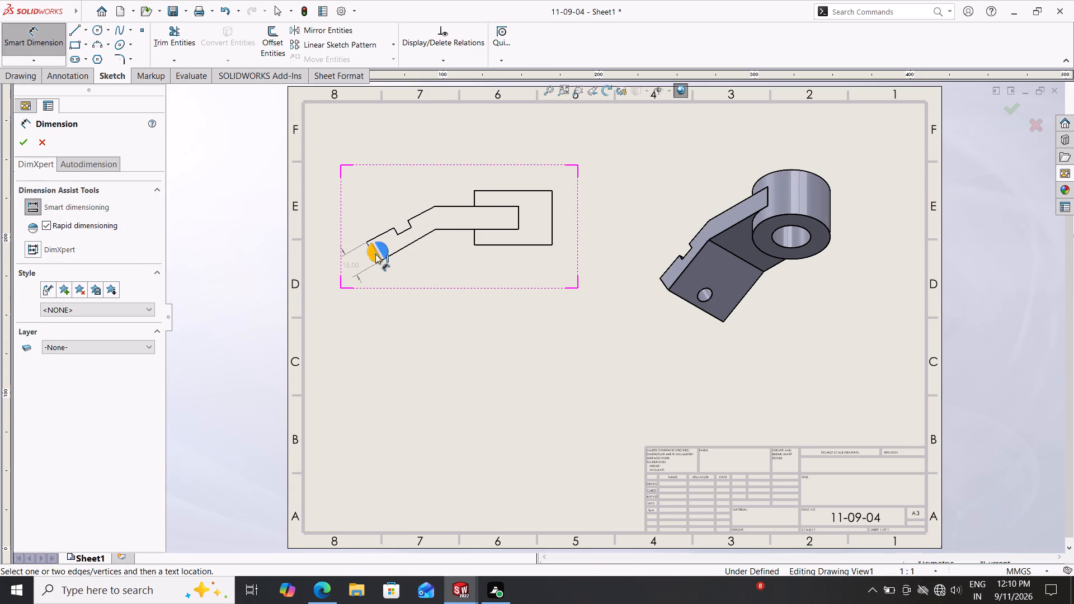
click(356, 266)
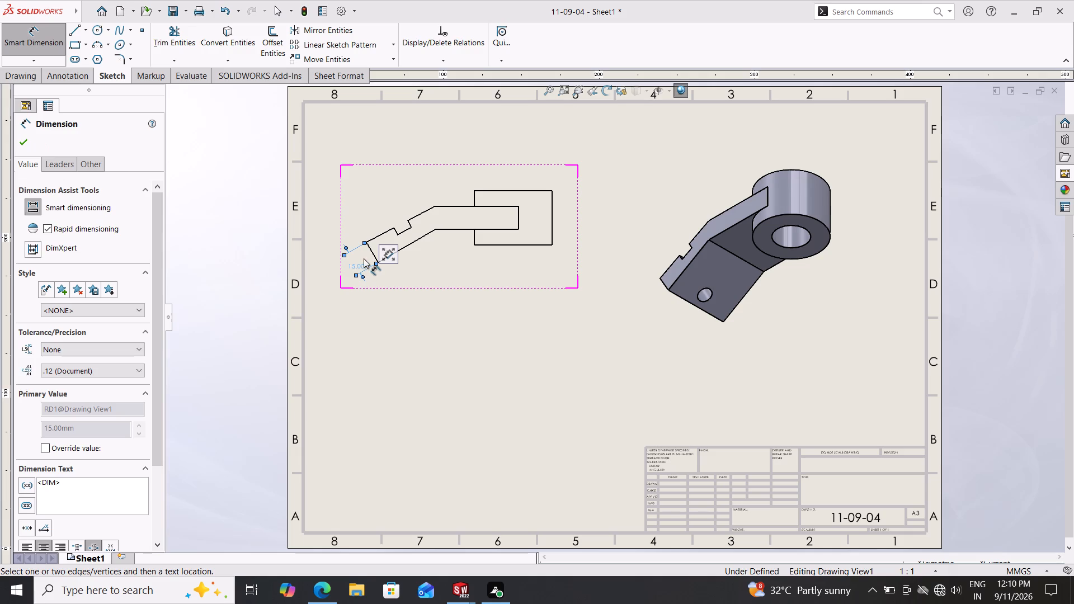
Dimension the full length of the bent arm's upper slanted side in the Top view, placing the aligned dimension clear above it.
click(437, 206)
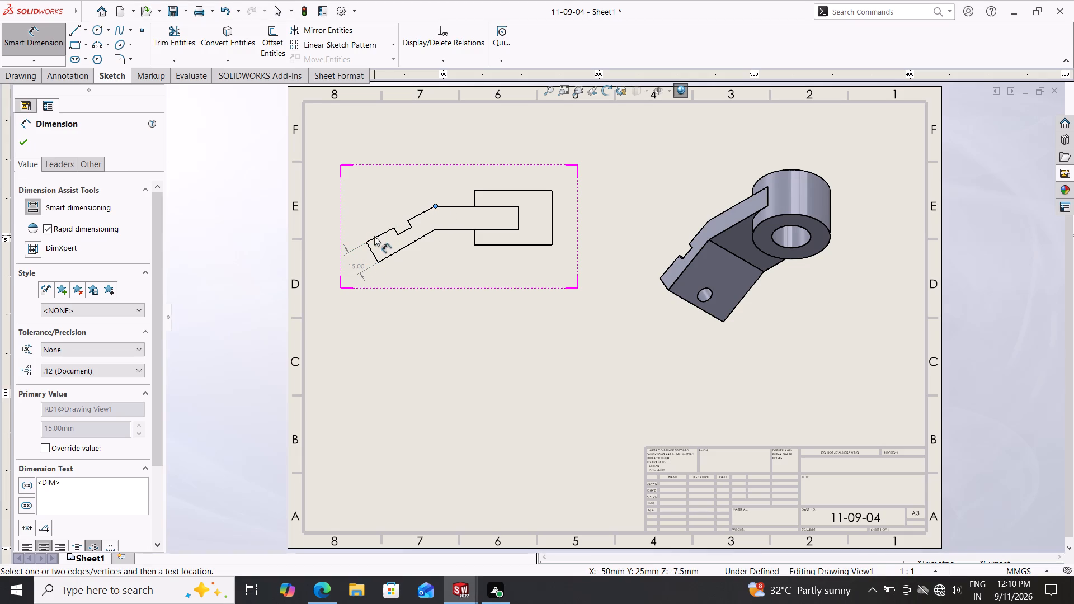
click(367, 242)
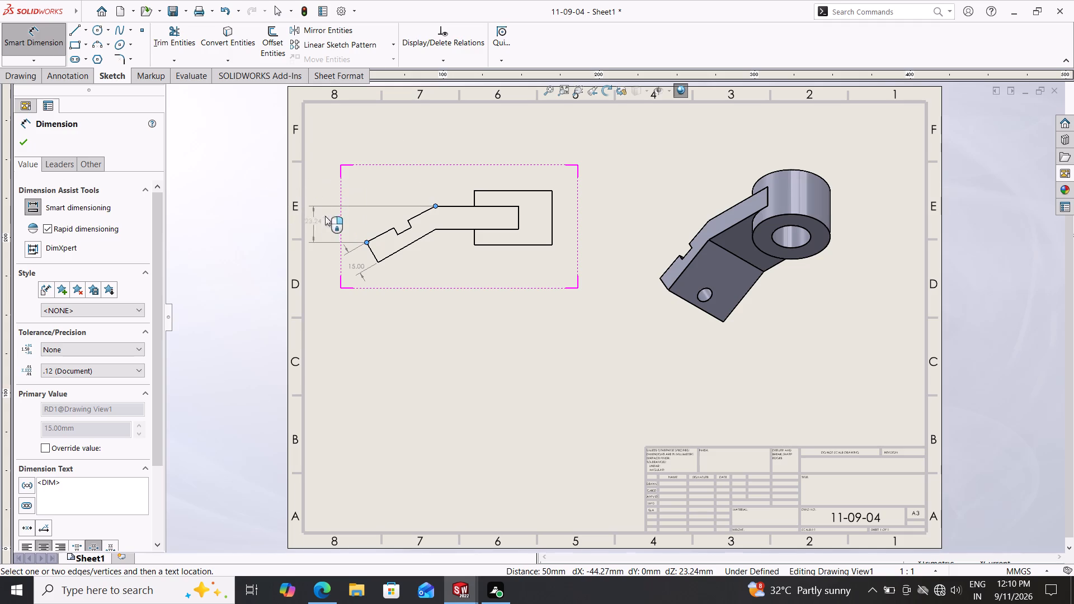
click(359, 180)
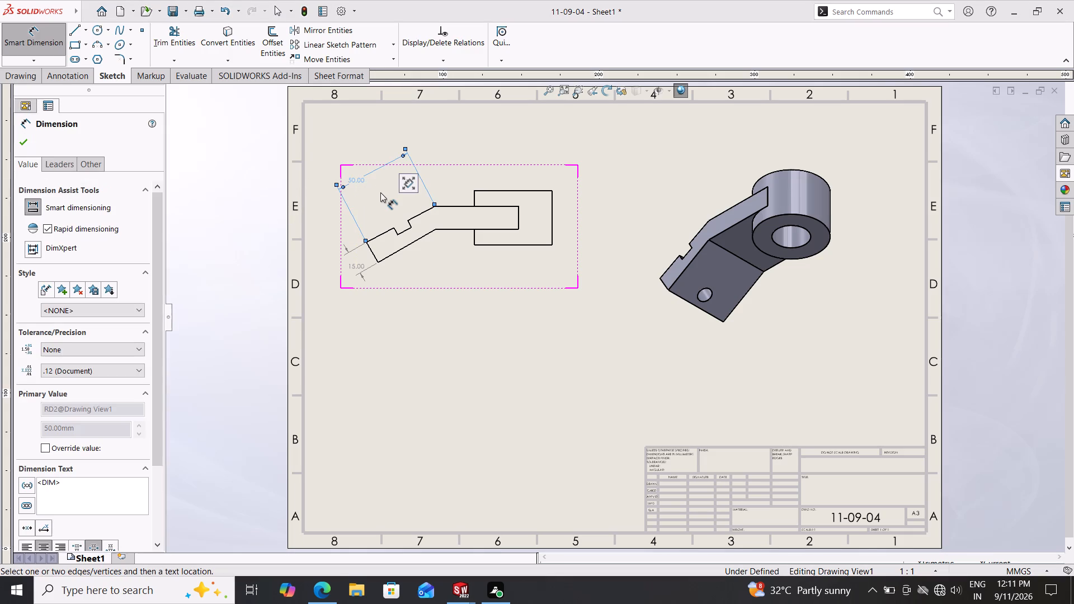
drag(360, 179, 387, 169)
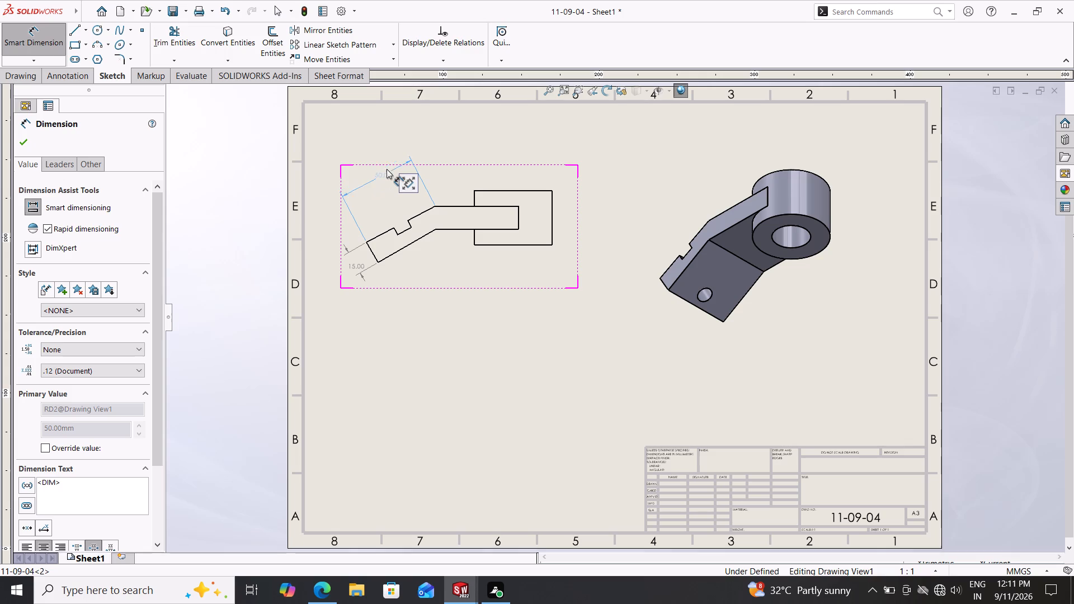
drag(387, 169, 374, 180)
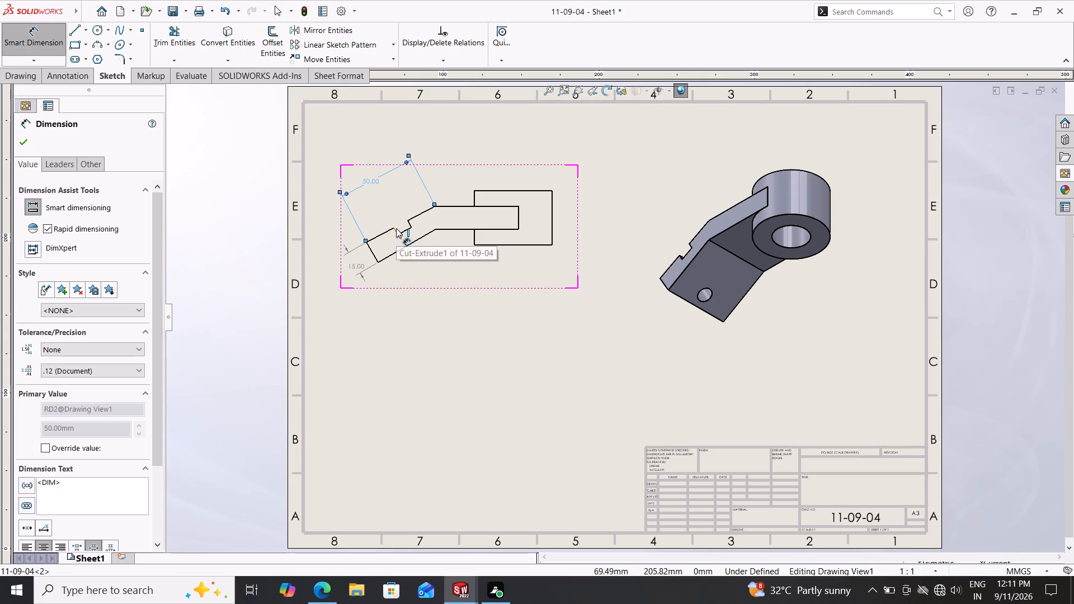
Dimension the notch's opening width on the slanted arm, placing the text between the arm and its overall length dimension.
scroll(407, 231, down, 3)
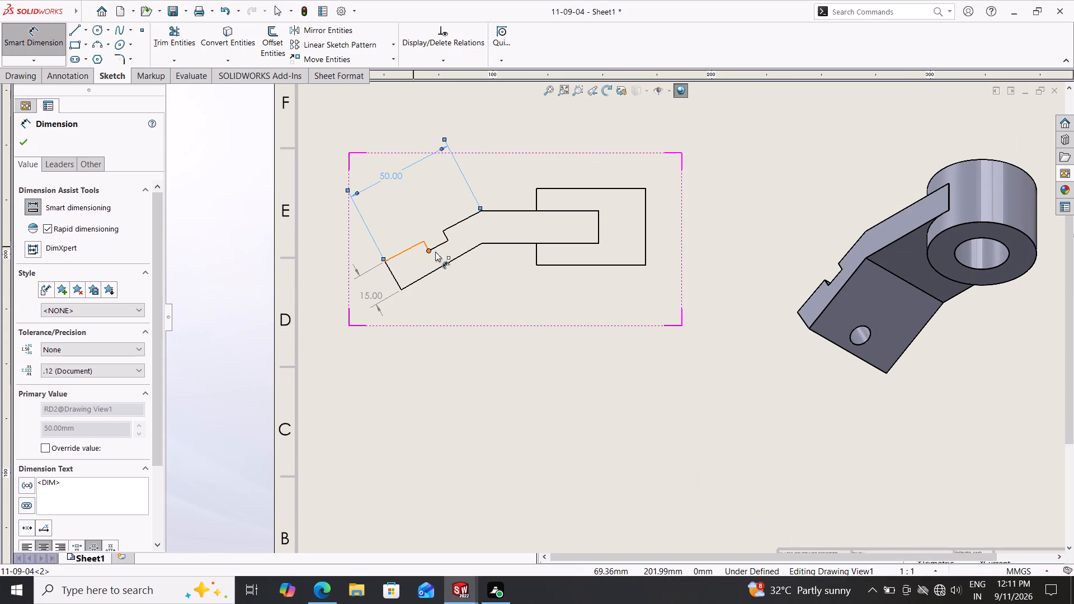
scroll(460, 257, down, 1)
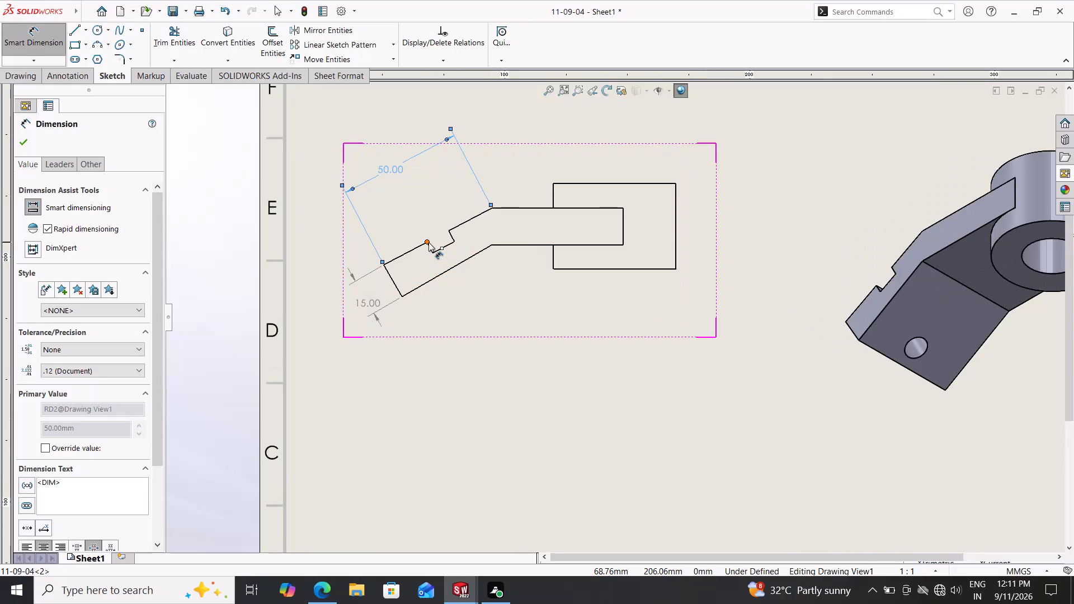
click(428, 242)
click(449, 230)
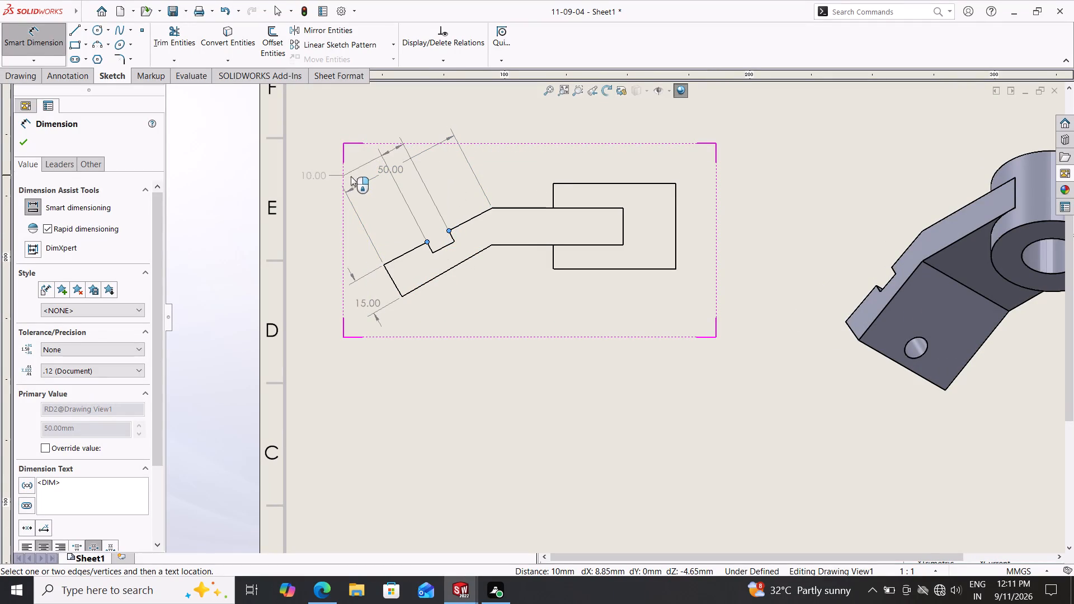
click(387, 205)
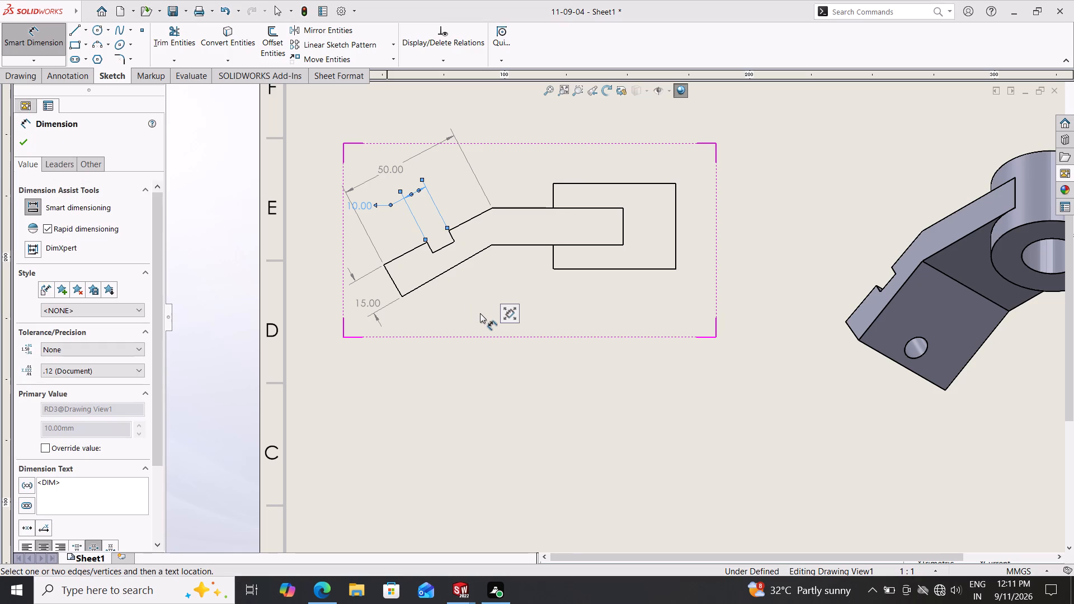
Dimension the thickness of the arm's straight portion between its two horizontal edges, placing the text inside the arm.
click(521, 207)
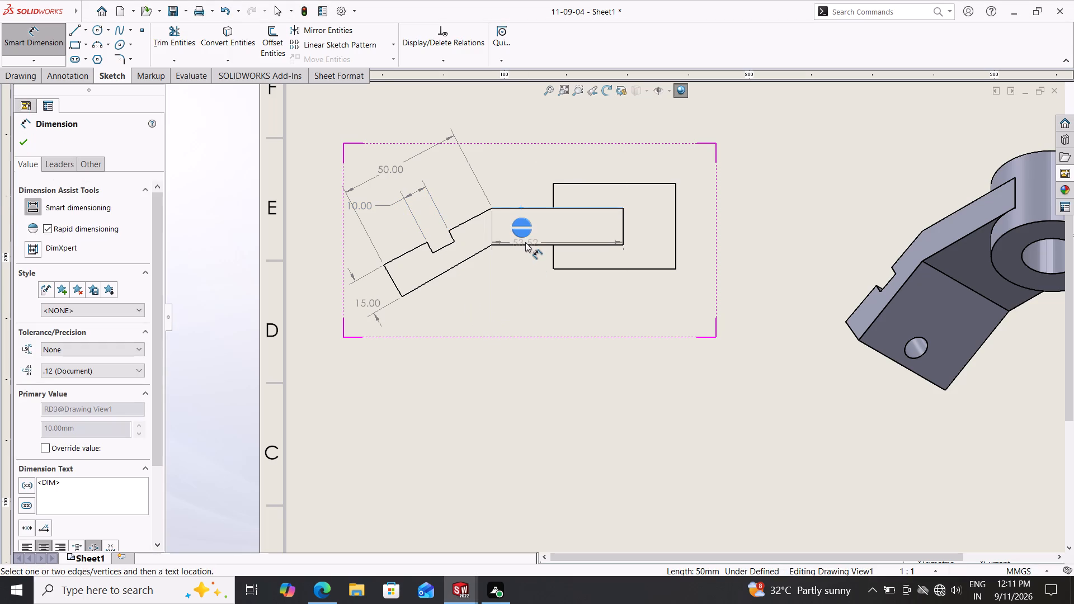
click(525, 246)
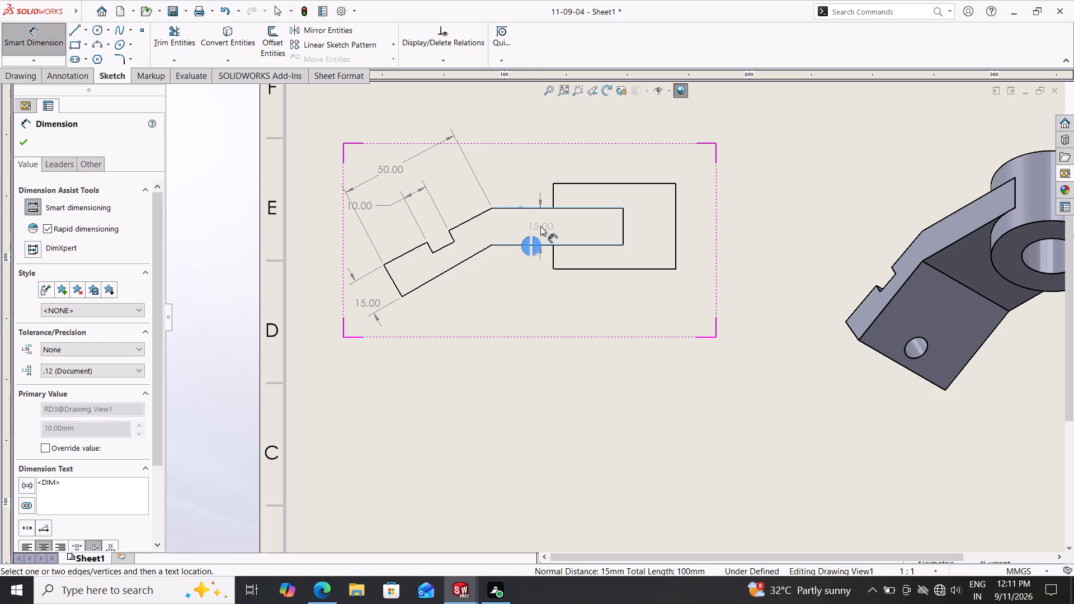
click(530, 222)
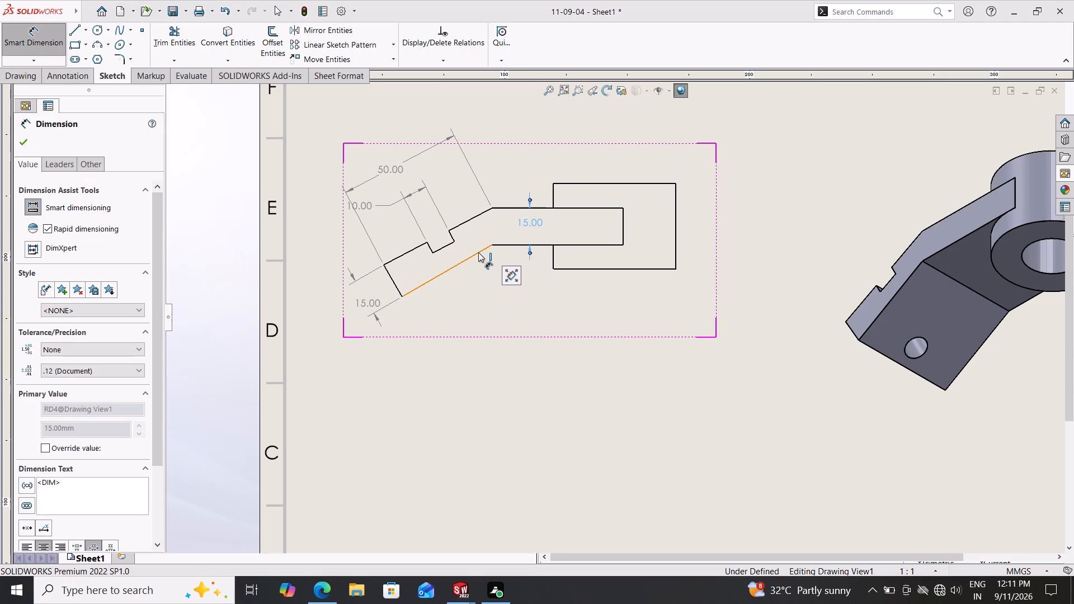
Dimension the angle between the arm's lower slanted and horizontal edges, placing it below the bend, and finish dimensioning.
click(478, 252)
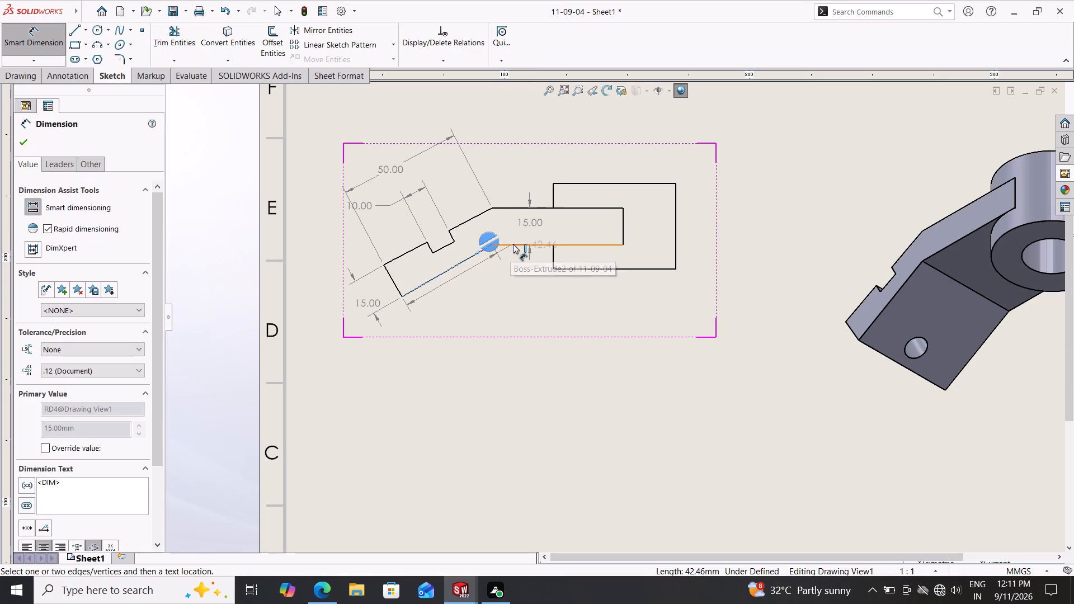
click(513, 244)
click(507, 277)
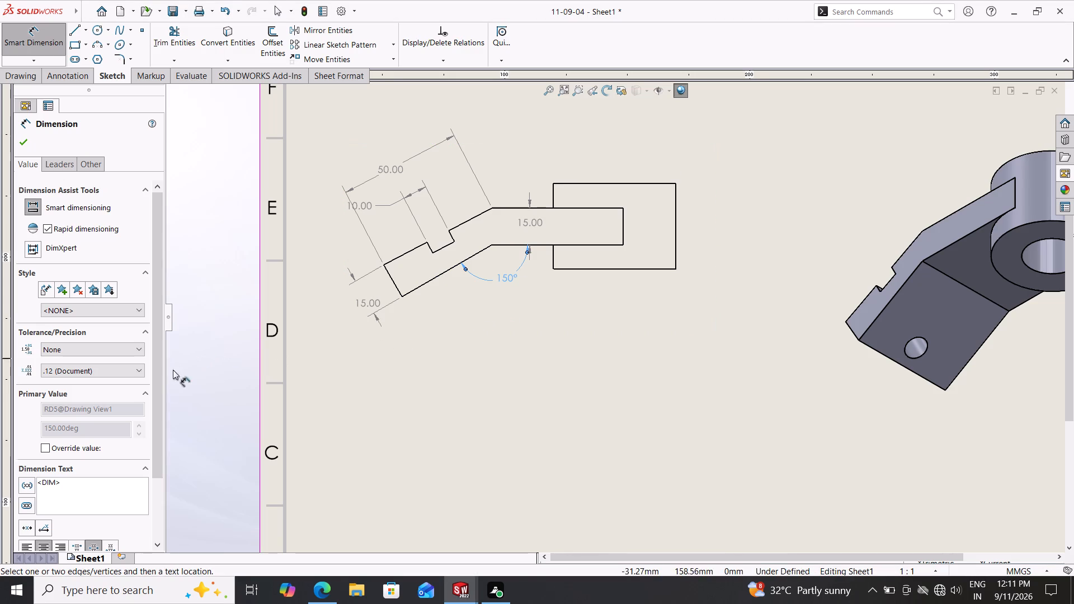
key(Escape)
key(Escape)
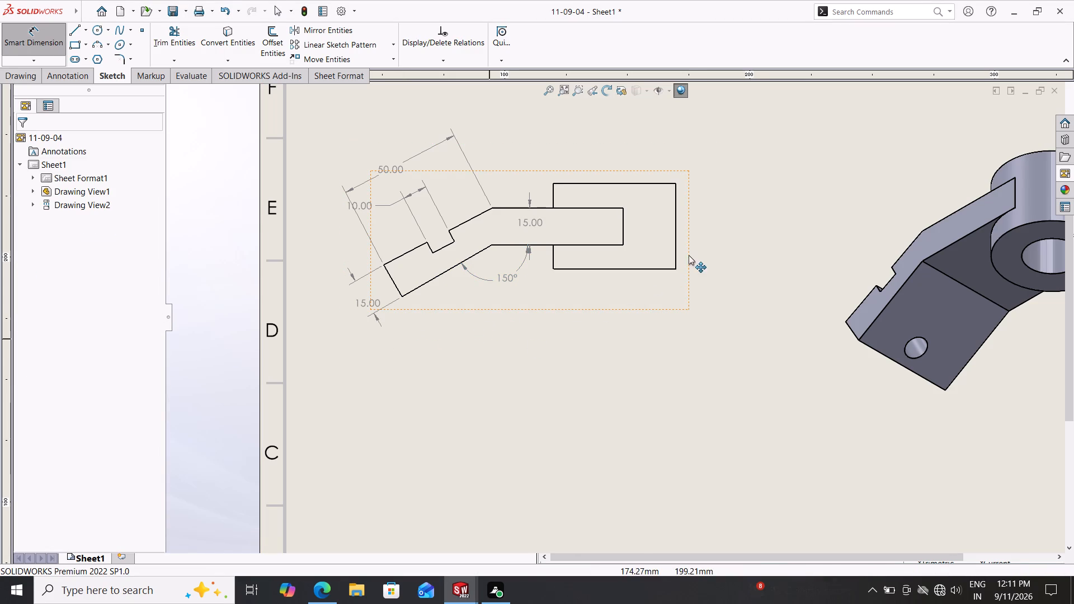
Set the Top view's display style to Hidden Lines Visible.
click(669, 235)
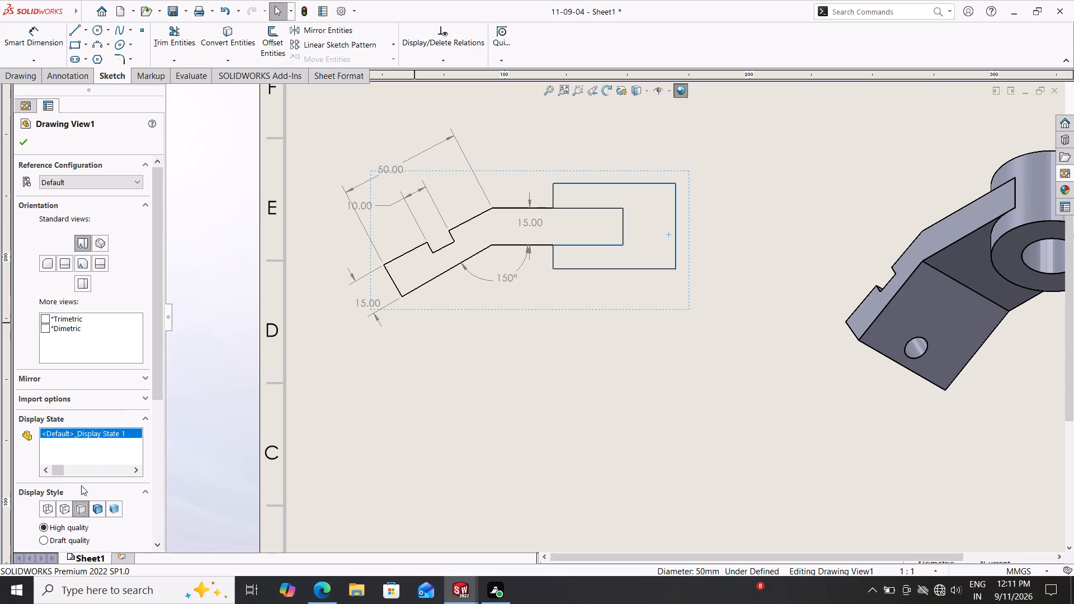
click(45, 507)
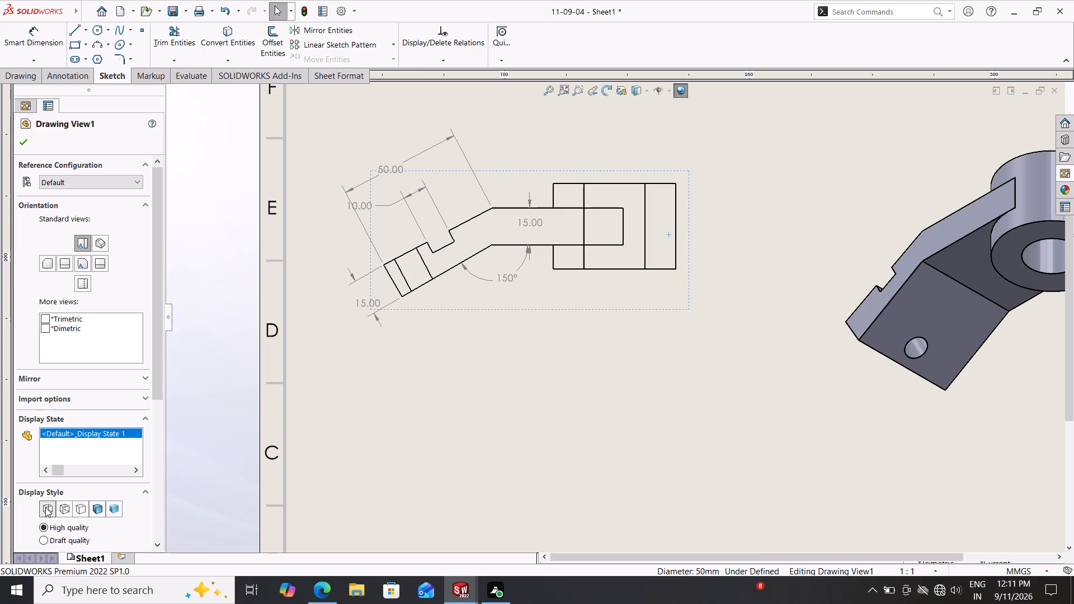
click(63, 507)
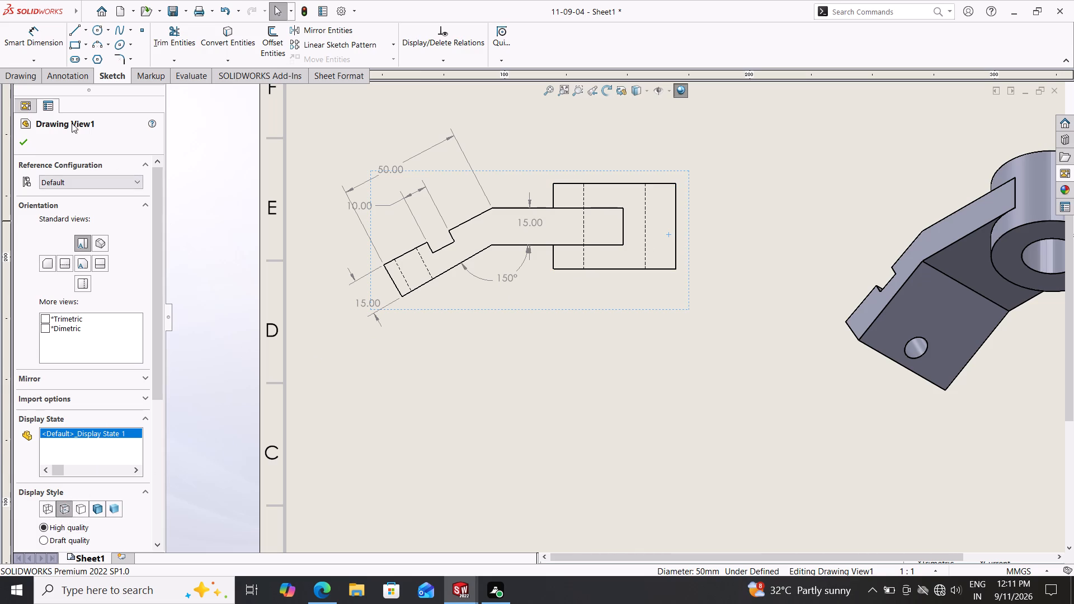
Dimension the diameter of the small hole in the slanted arm from its hidden edges, placing the text below the arm.
click(41, 34)
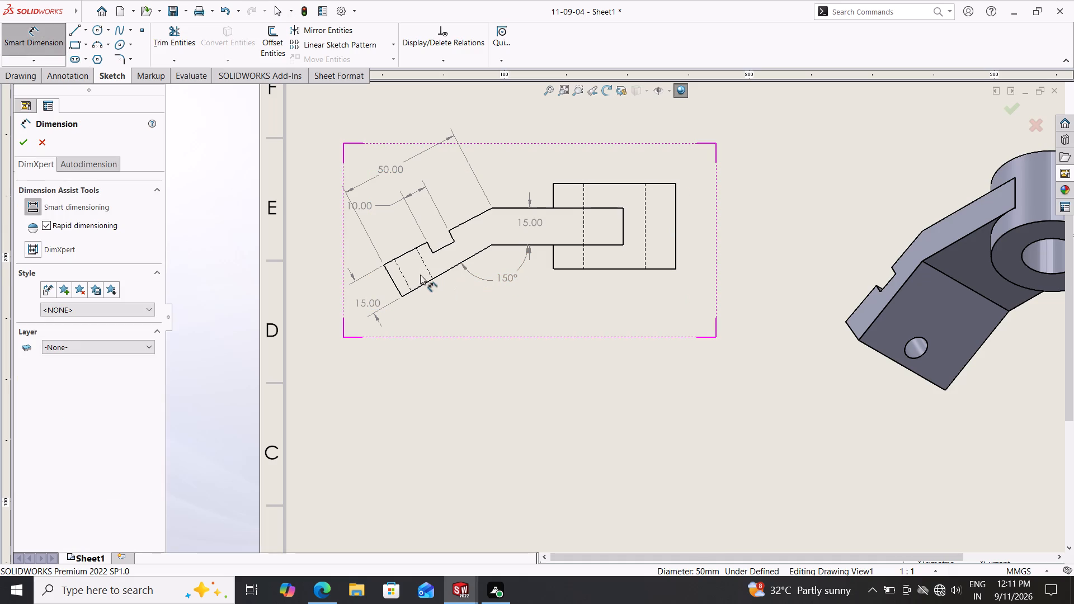
click(404, 277)
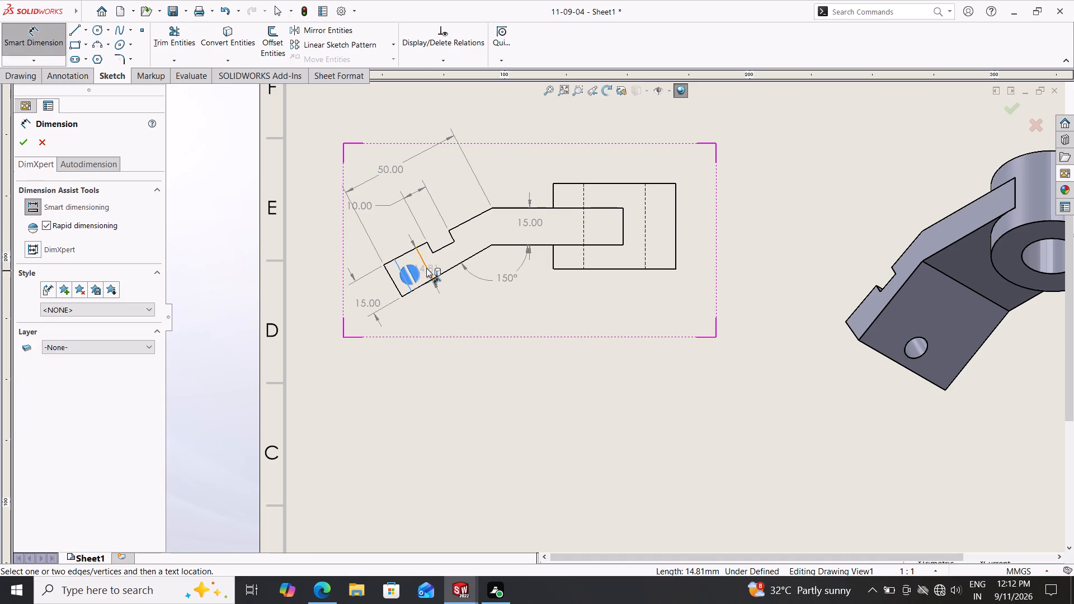
click(426, 268)
click(436, 300)
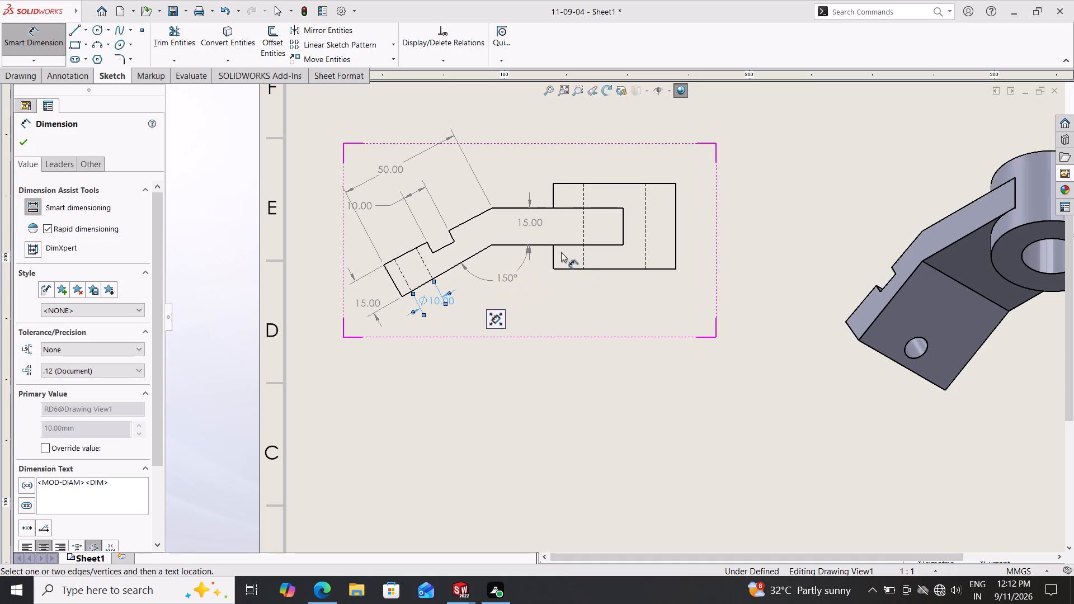
Dimension the hub's bore and outer diameters in the Top view, stacking the outer diameter above the bore diameter.
click(583, 194)
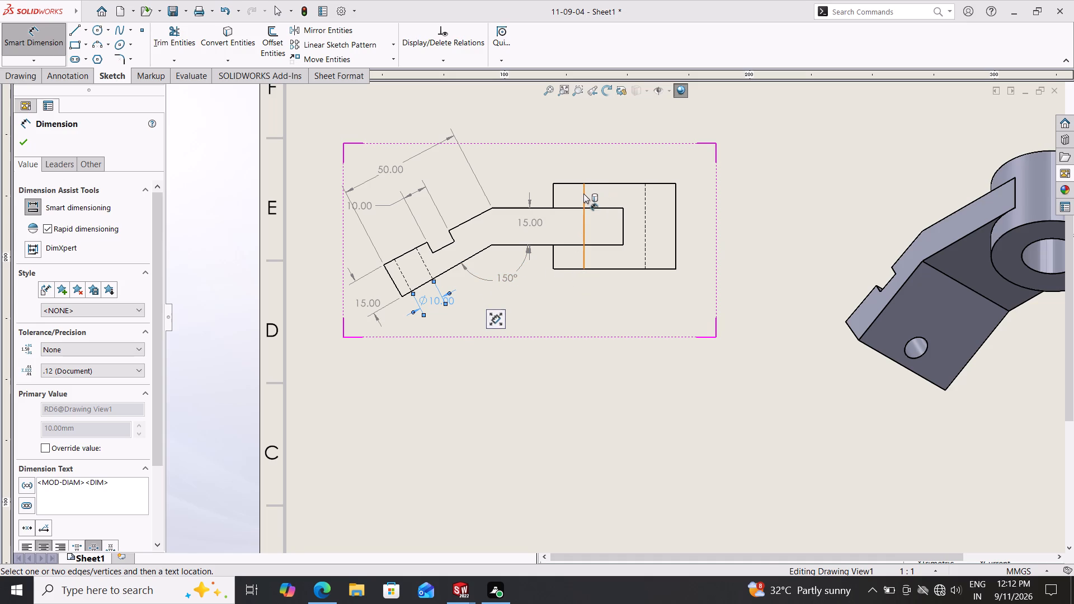
click(644, 196)
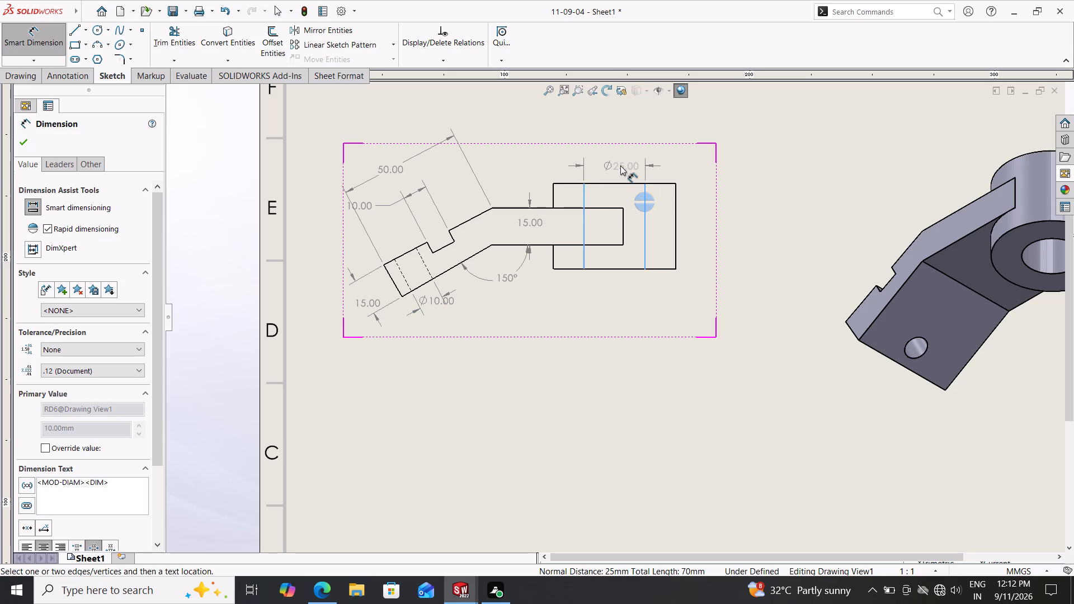
click(620, 166)
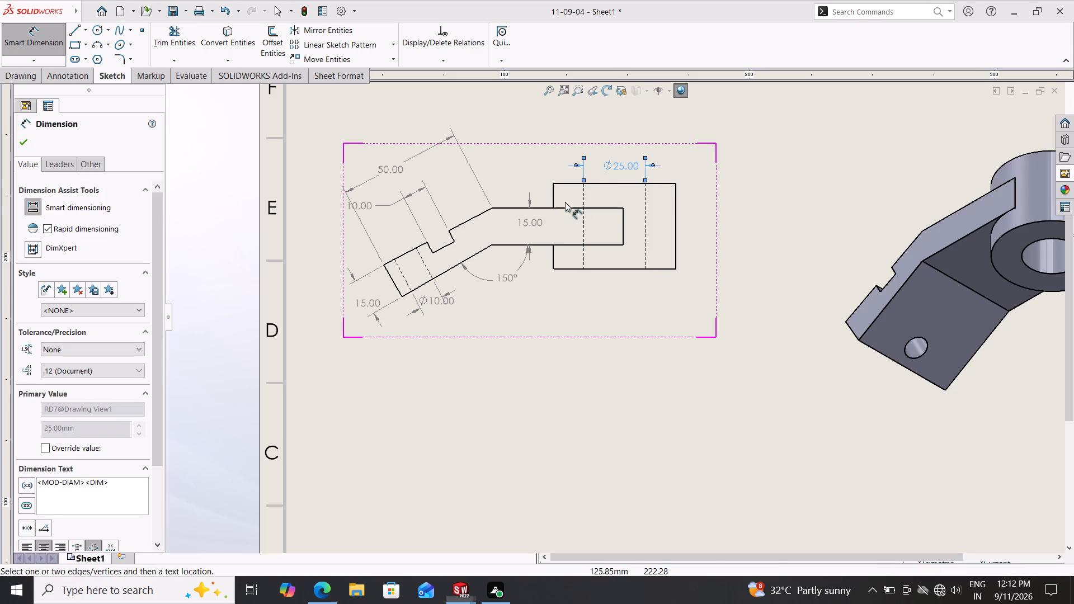
click(555, 197)
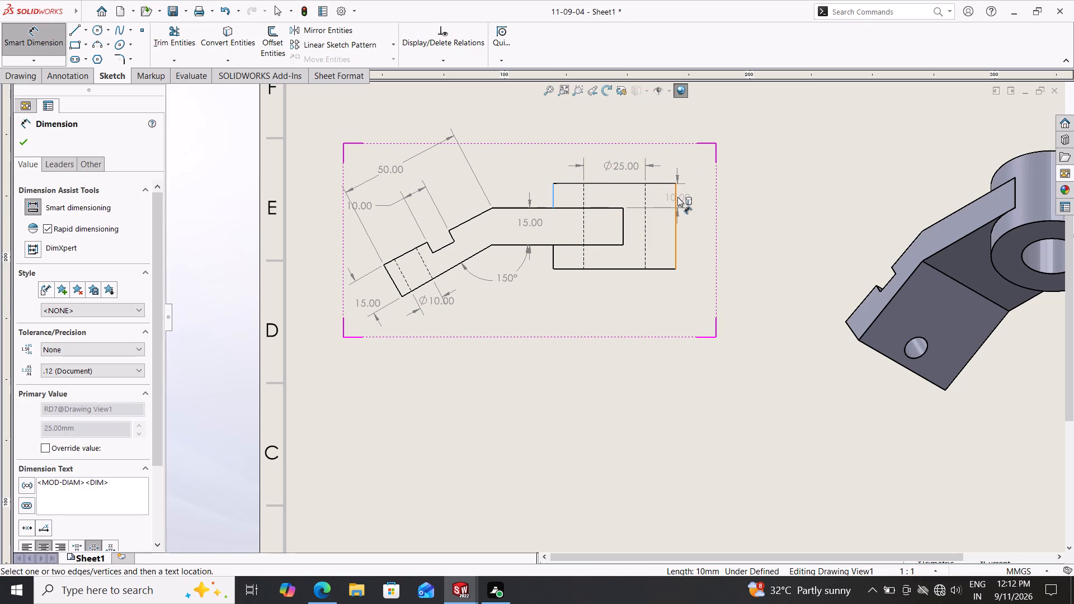
click(674, 197)
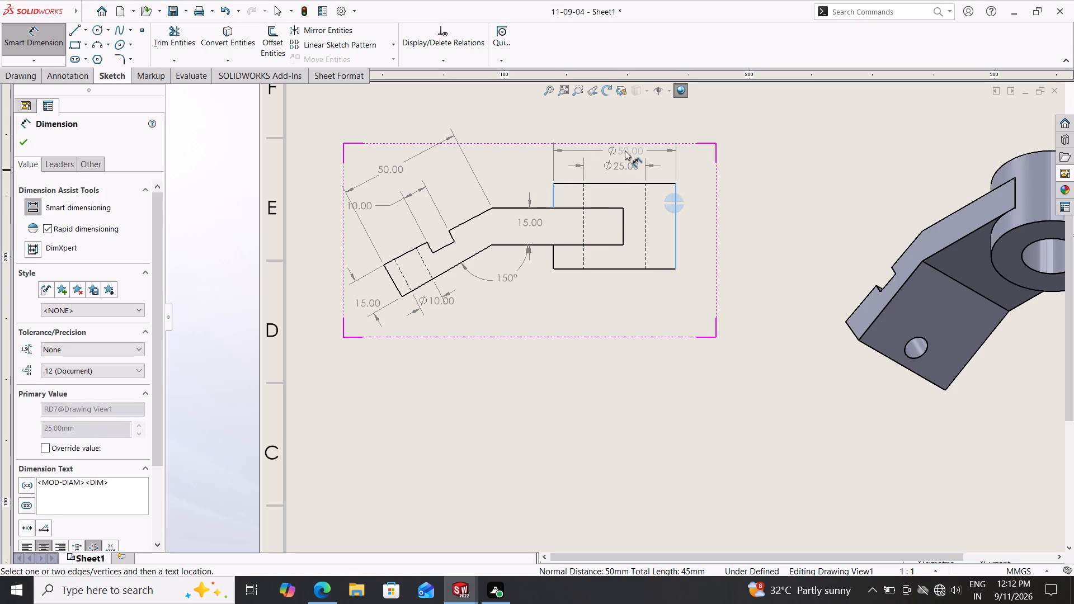
click(625, 150)
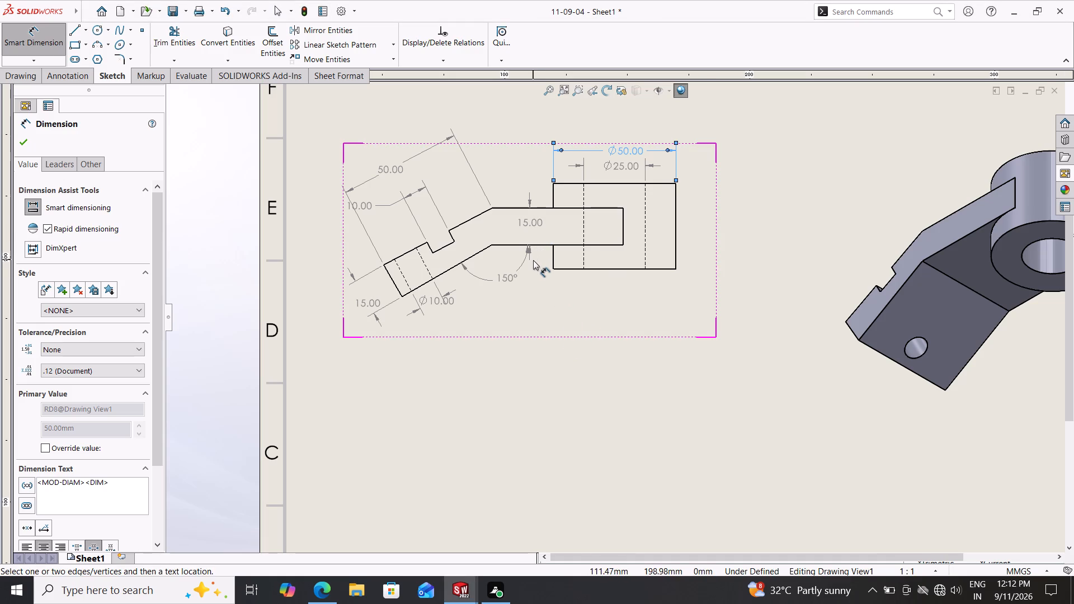
Dimension the horizontal distance from the arm's upper bend corner to the hub's near side, placing it above the arm, and finish dimensioning.
click(494, 208)
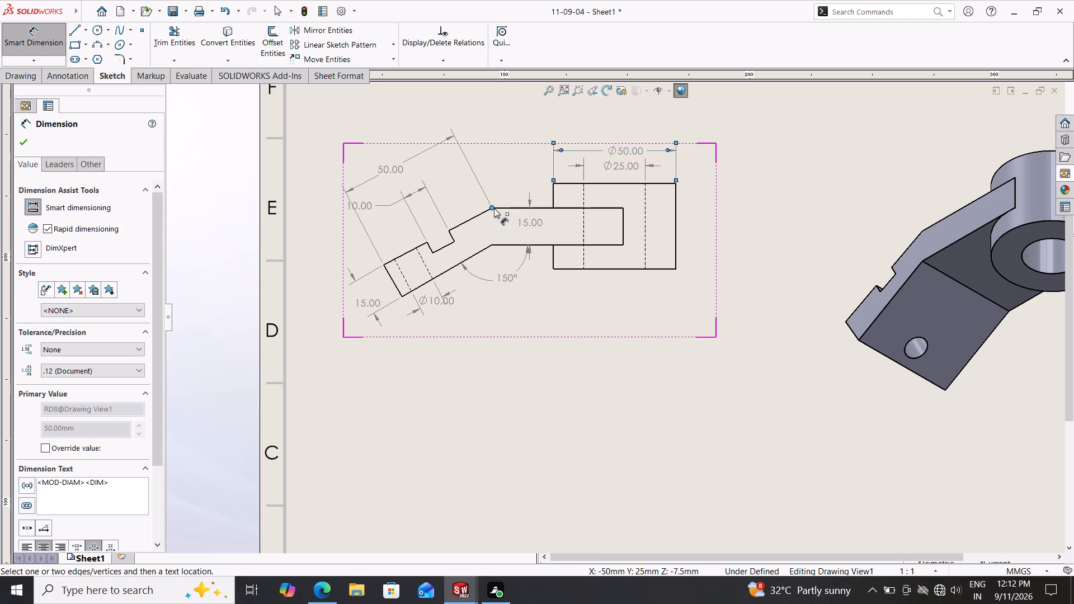
click(552, 207)
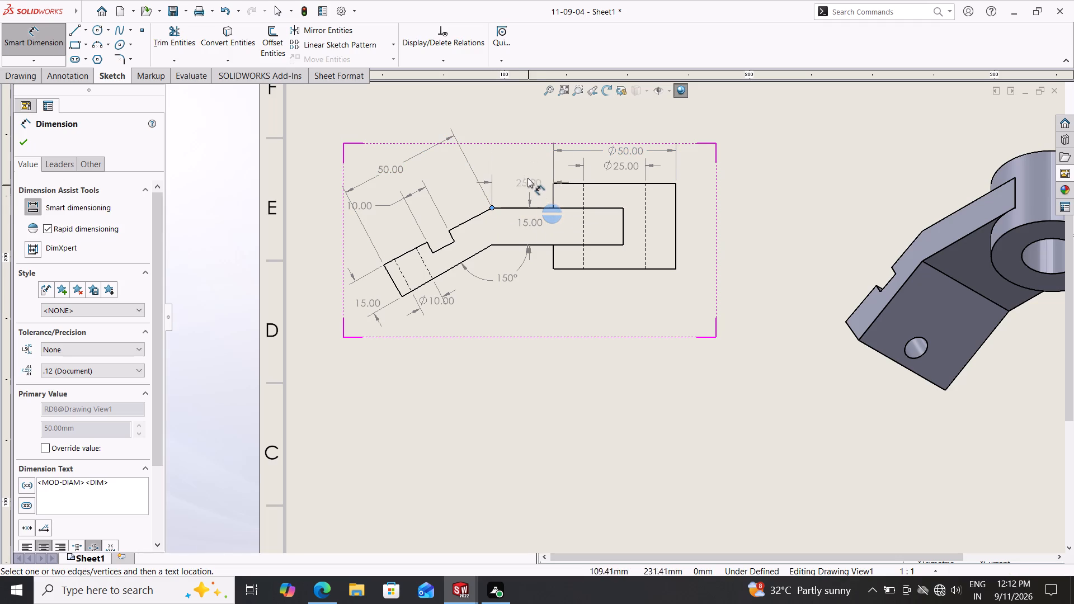
click(522, 175)
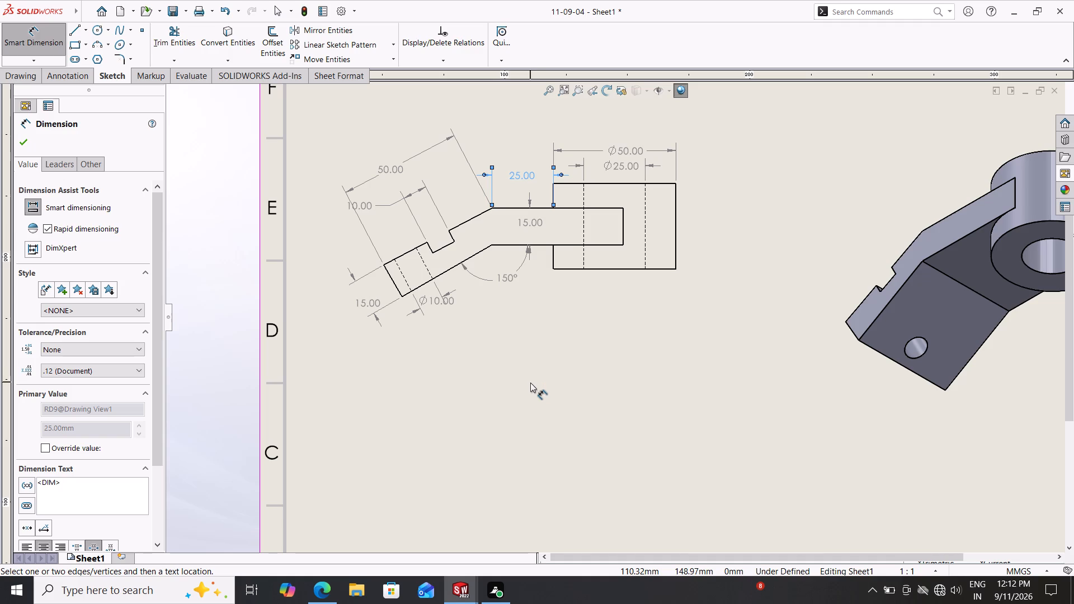
click(20, 138)
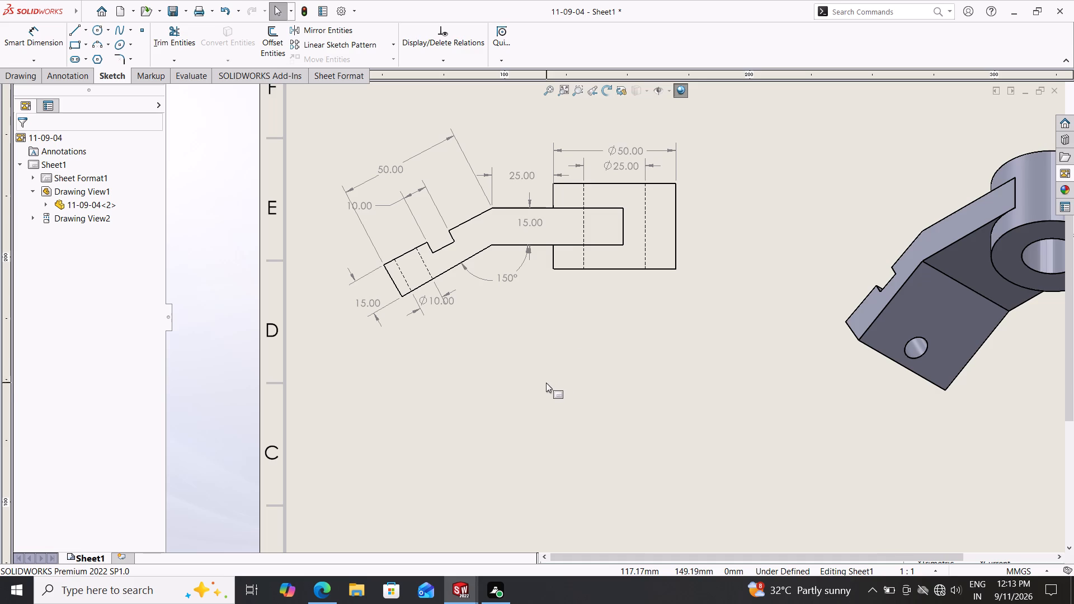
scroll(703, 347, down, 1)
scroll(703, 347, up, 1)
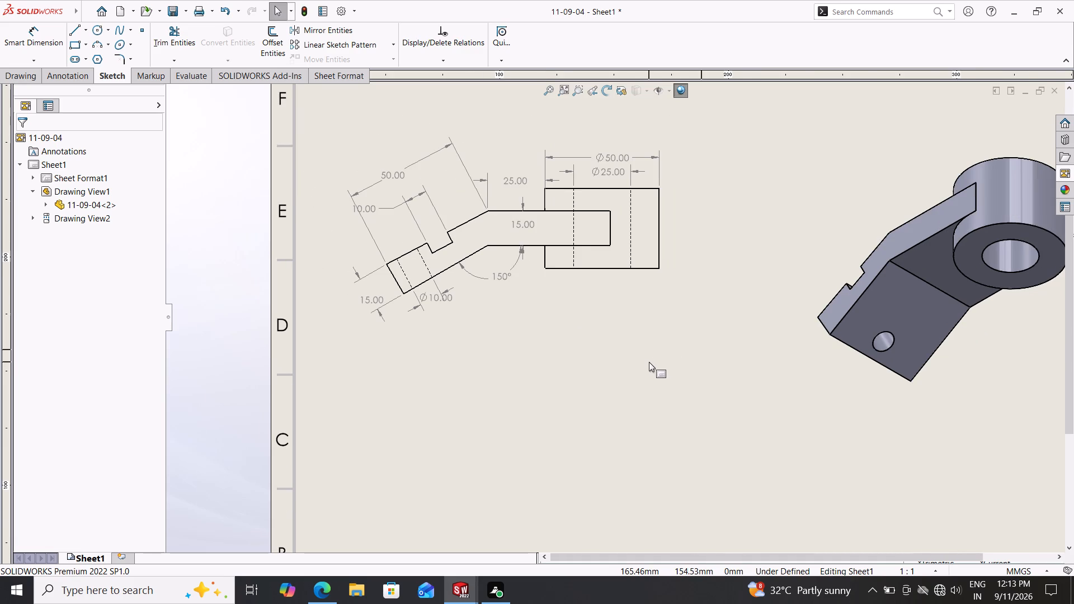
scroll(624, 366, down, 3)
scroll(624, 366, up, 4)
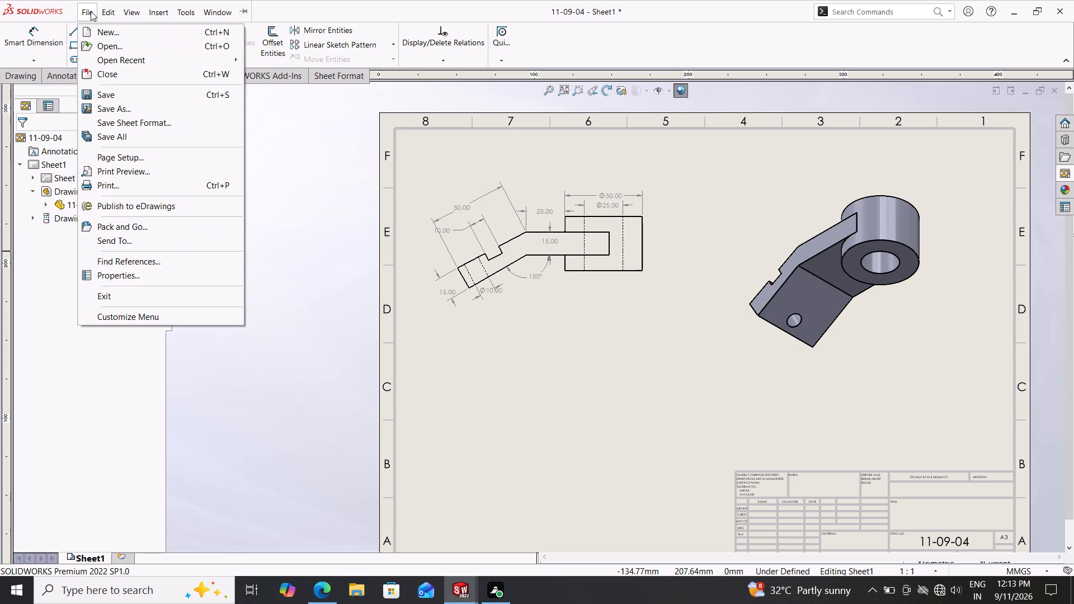
Save the drawing in the Documents folder as 11-09-04 in SOLIDWORKS Drawing format.
click(92, 12)
click(117, 108)
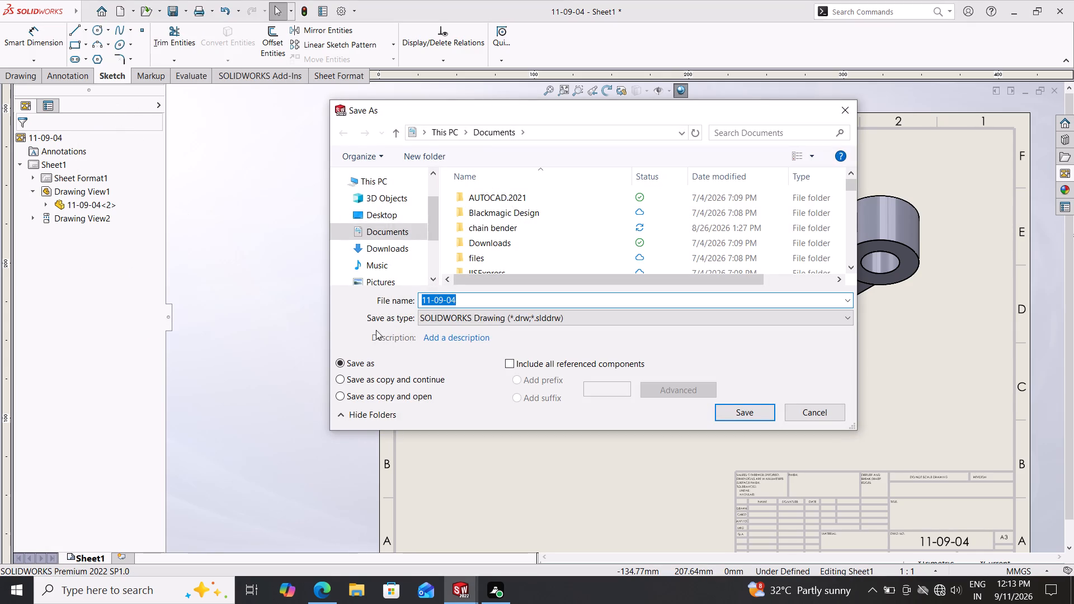
click(737, 415)
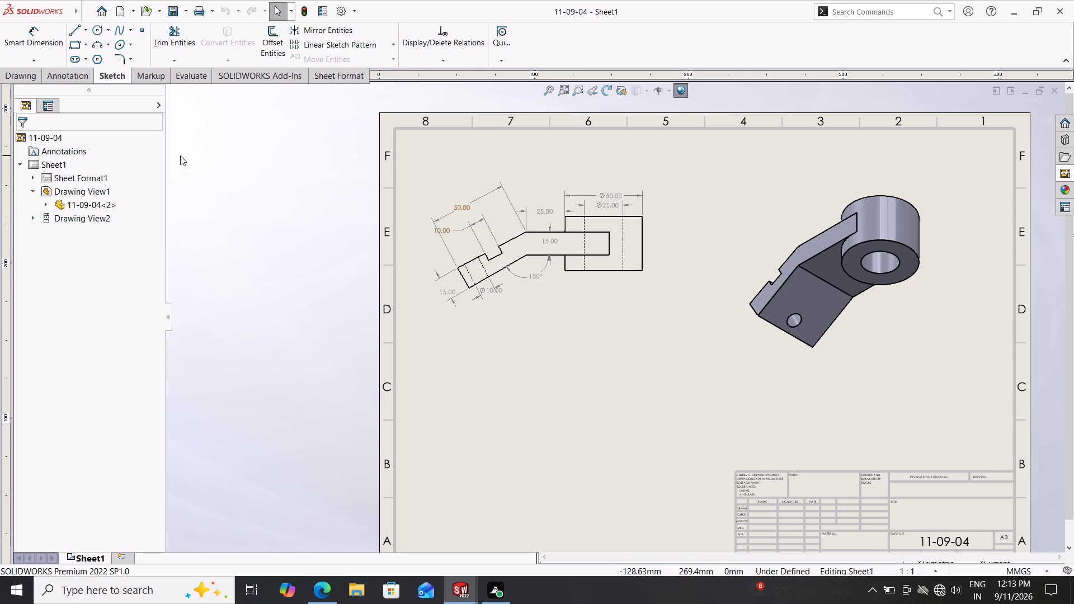
Save a PDF copy of the drawing as 11-09-04 in the Documents folder.
click(185, 11)
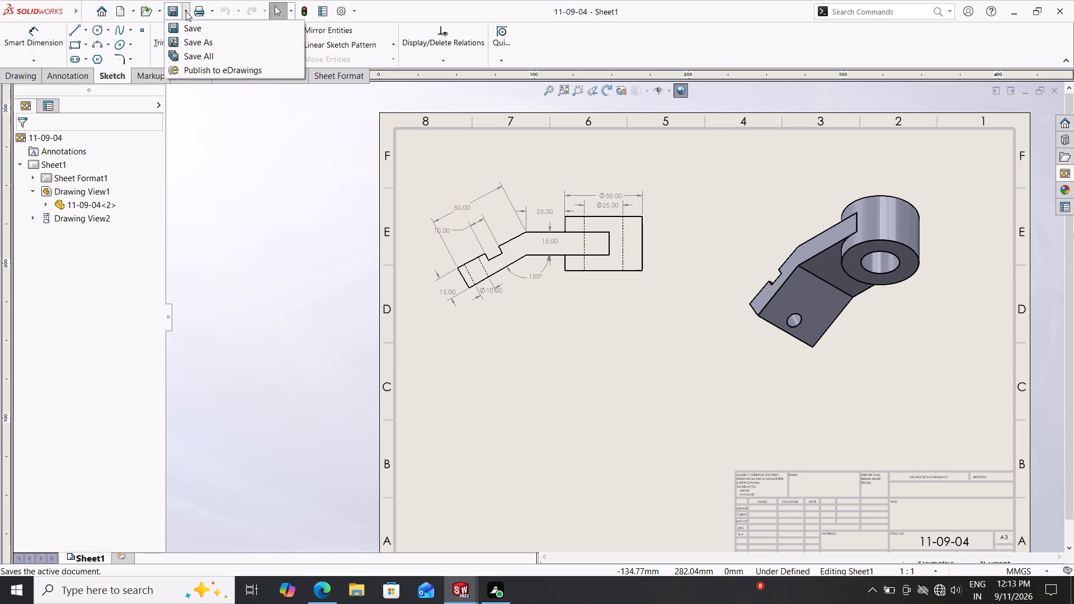
click(204, 45)
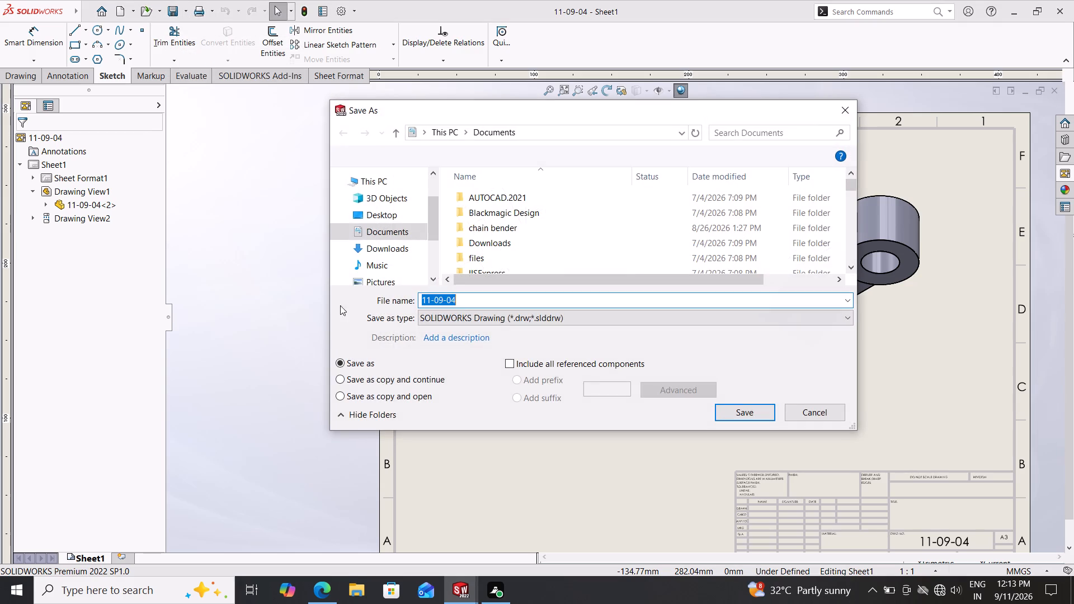
click(515, 324)
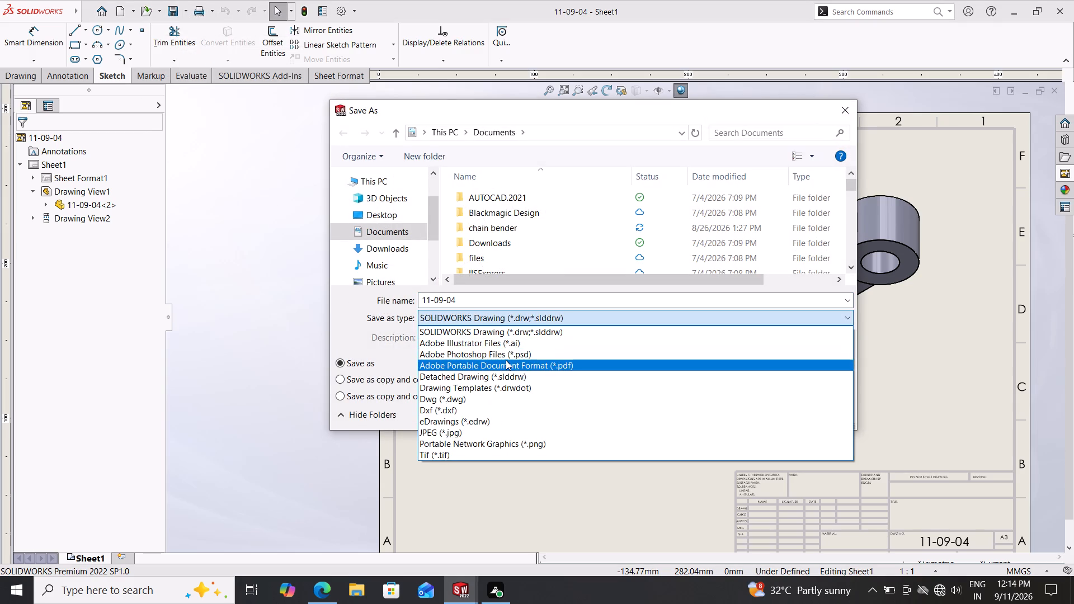
click(506, 363)
click(724, 437)
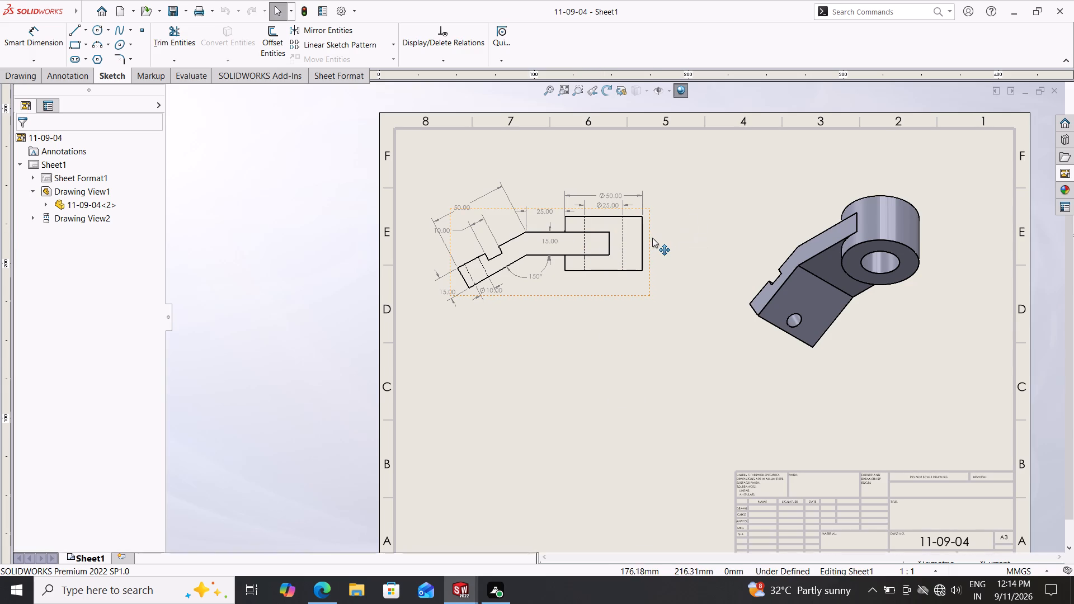
Rearrange the sheet, moving the dimensioned Top view down toward the sheet's middle and the shaded isometric view slightly lower.
drag(649, 228, 687, 338)
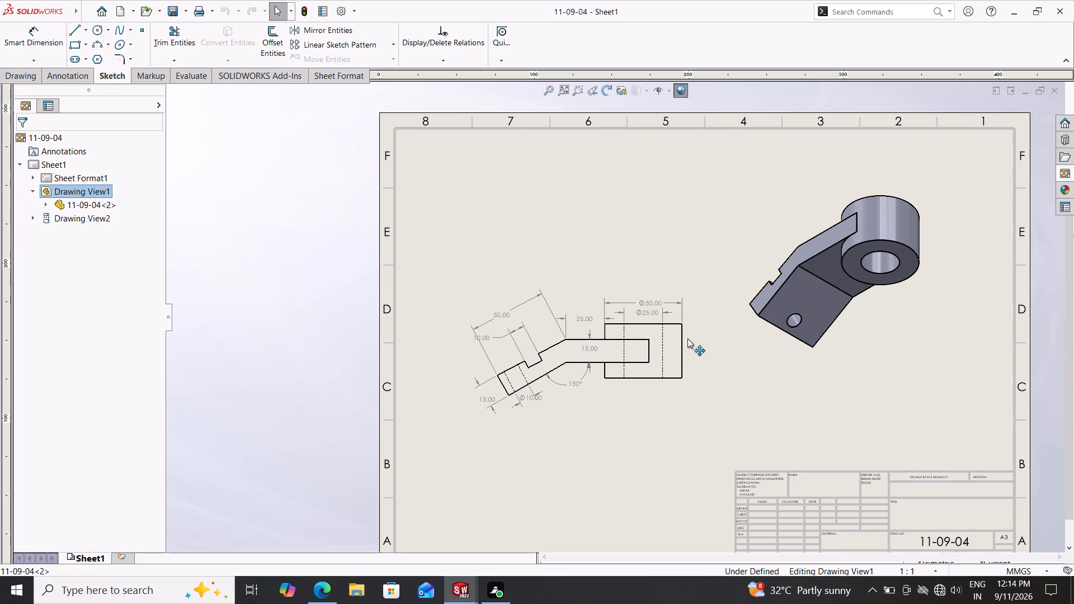
drag(687, 338, 686, 341)
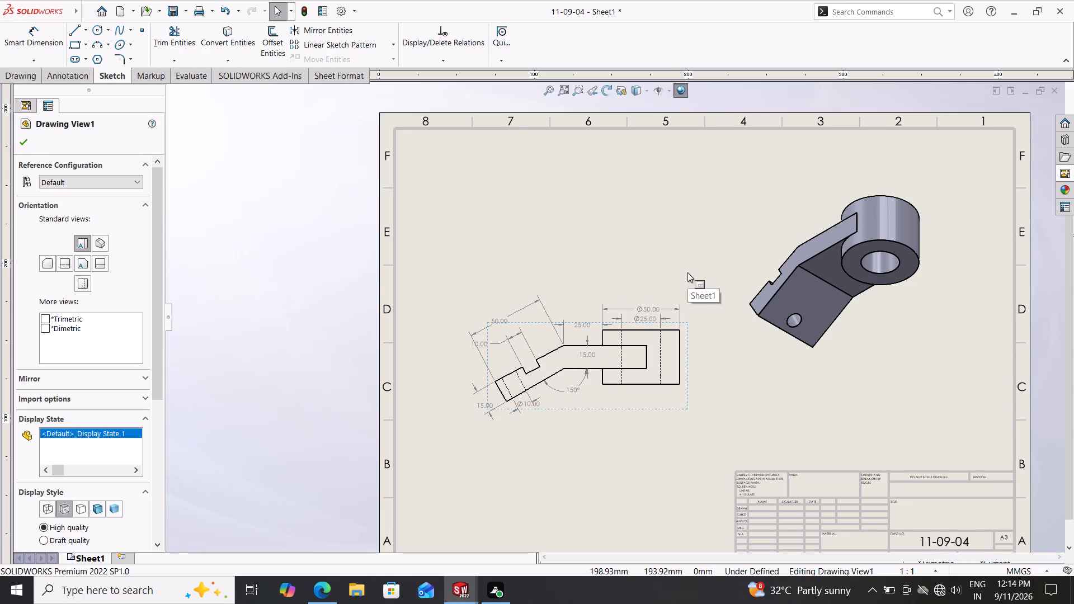
drag(946, 182, 842, 151)
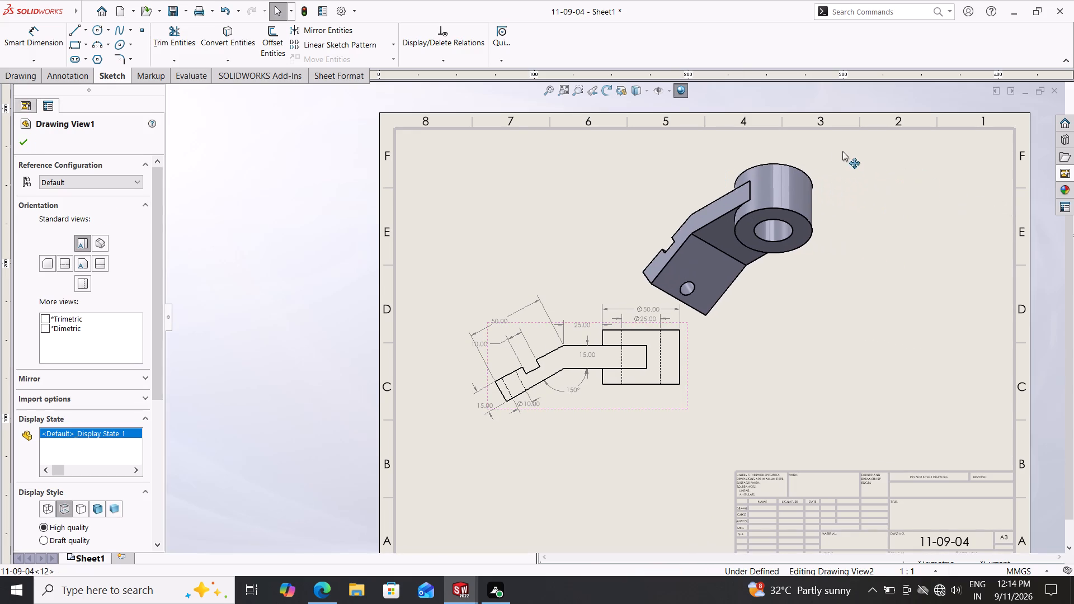
drag(842, 151, 944, 189)
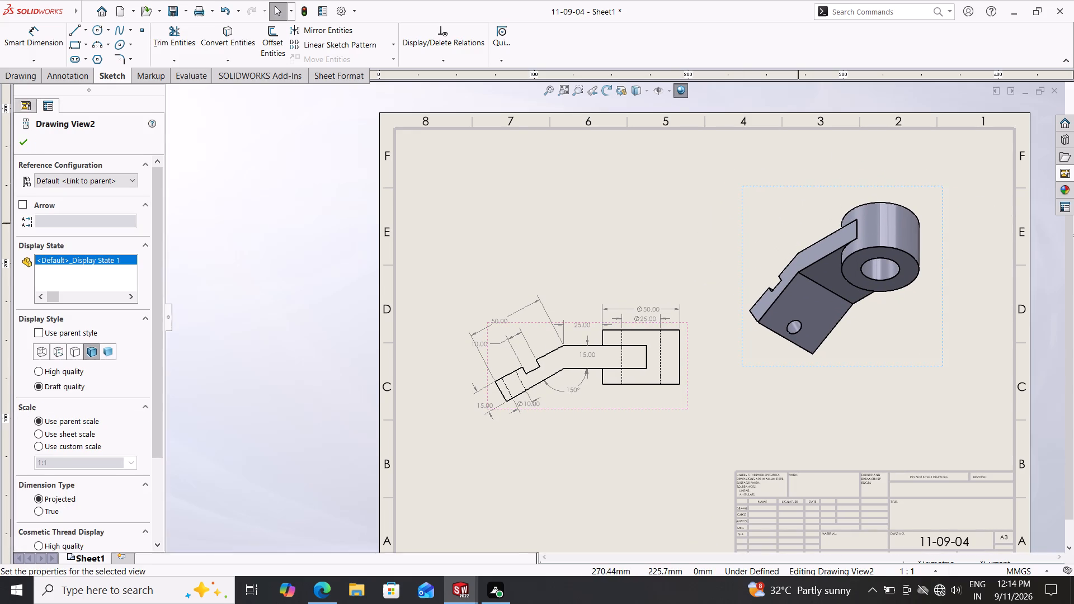
key(Escape)
key(Escape)
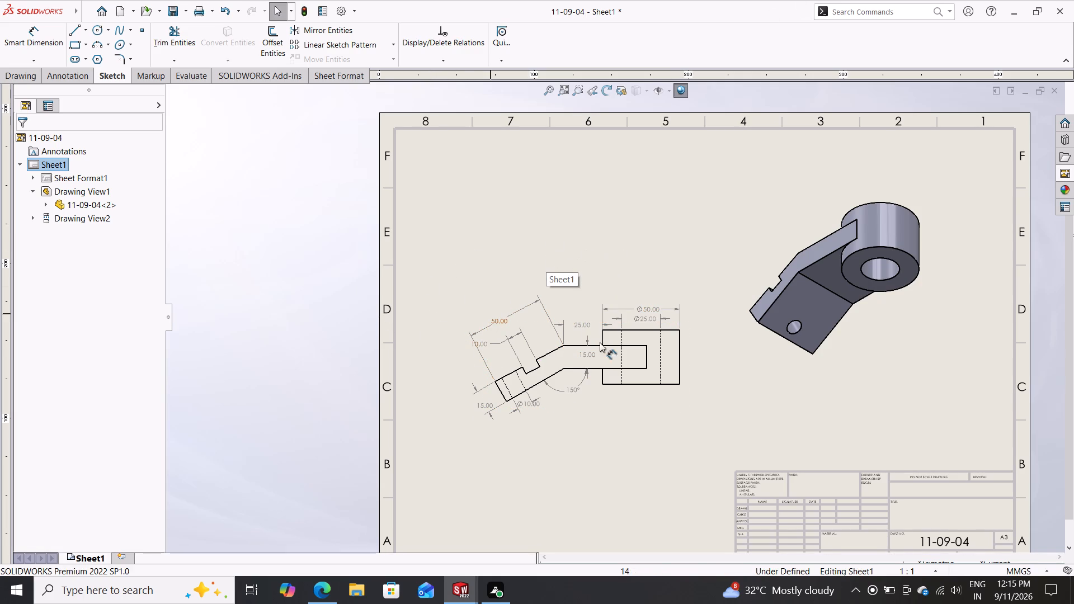
Bring up the open SOLIDWORKS windows to switch documents.
click(461, 582)
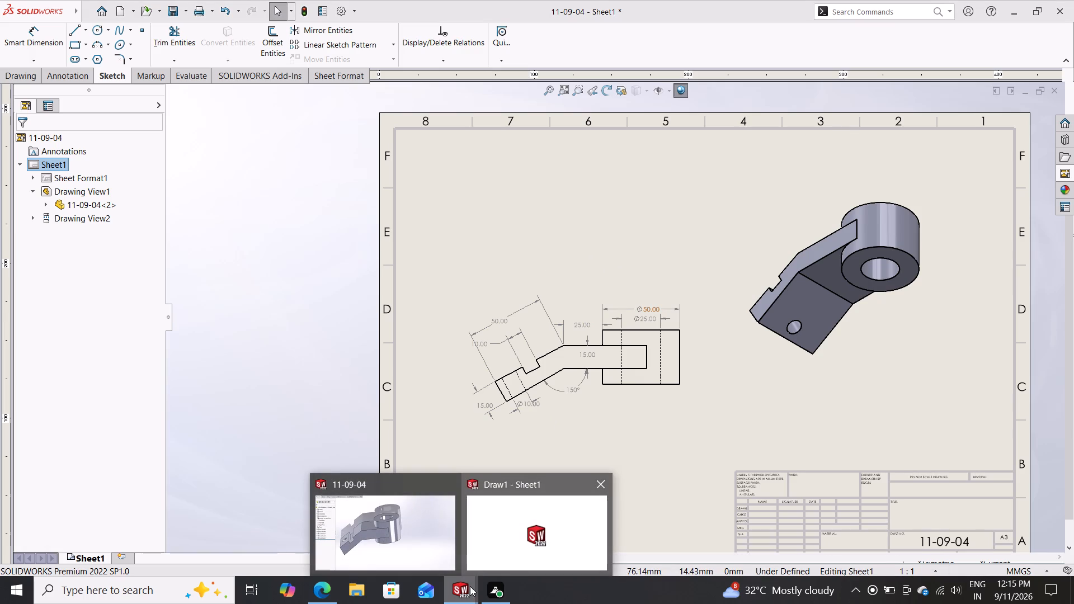